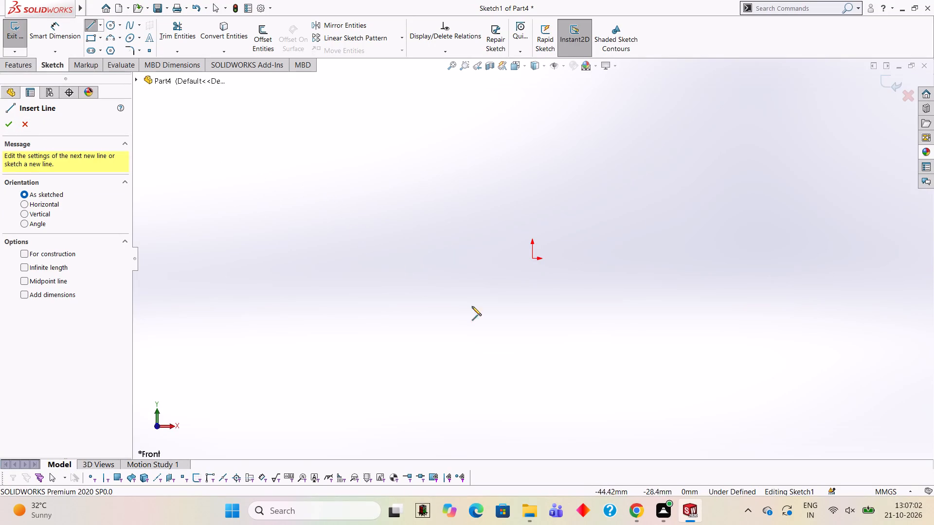
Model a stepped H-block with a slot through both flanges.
Sketch a 70 mm horizontal line starting at the origin, extending in the positive X direction.
left_click(531, 258)
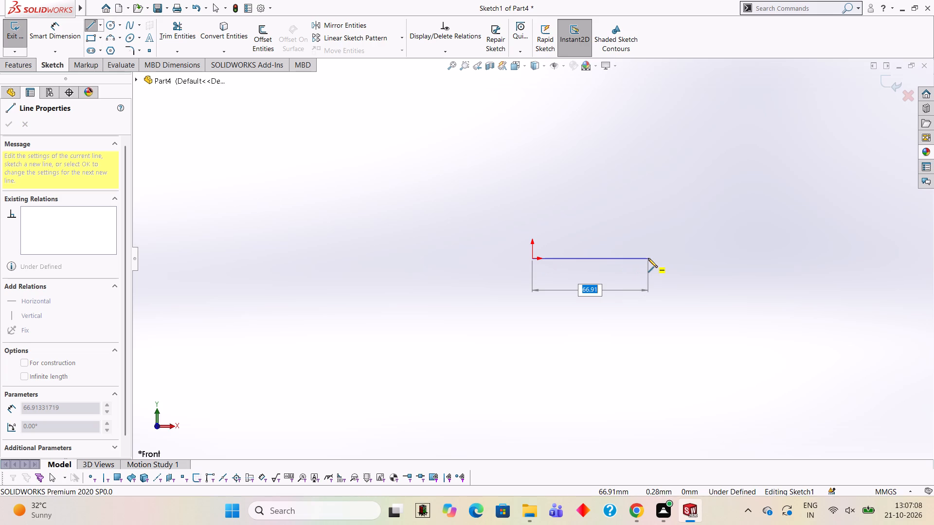
type("70")
key("Return")
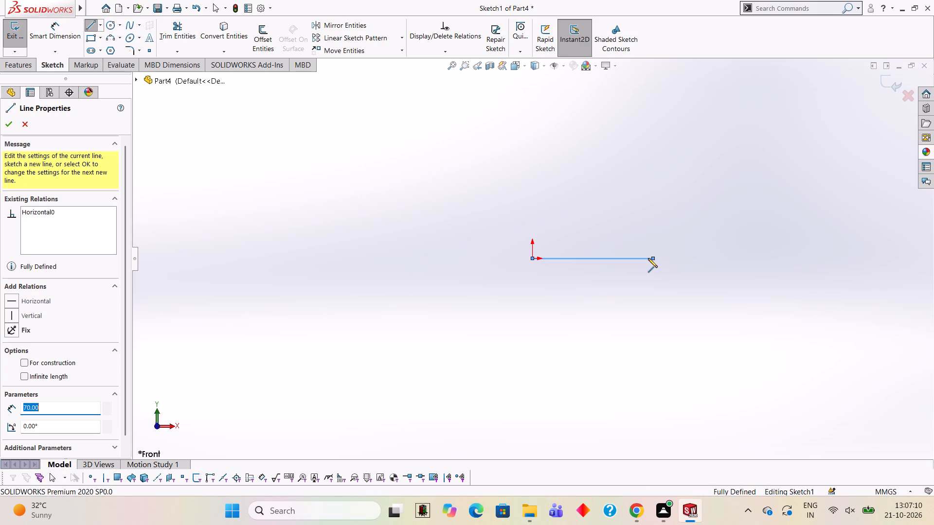
key("Escape")
key("Escape")
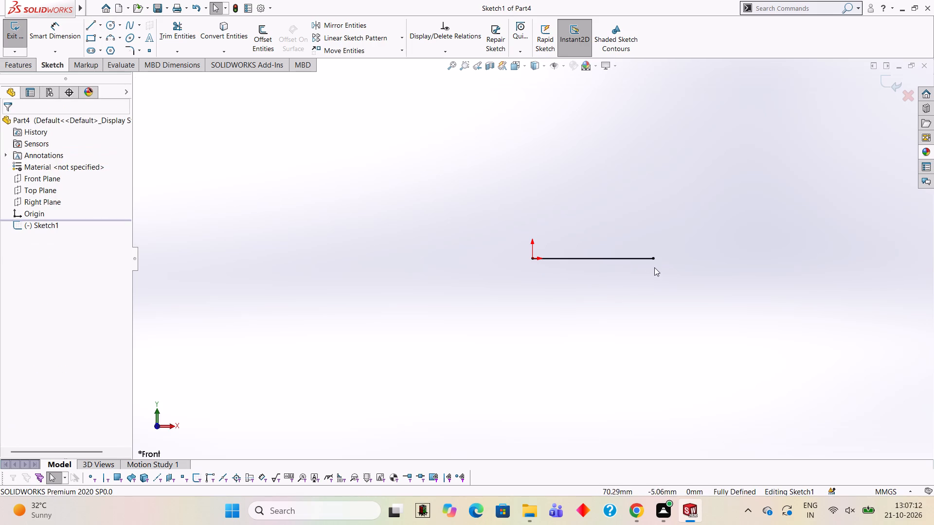
key("Escape")
Sketch an 80 mm vertical line upward from the free end of the horizontal base line.
left_click(89, 23)
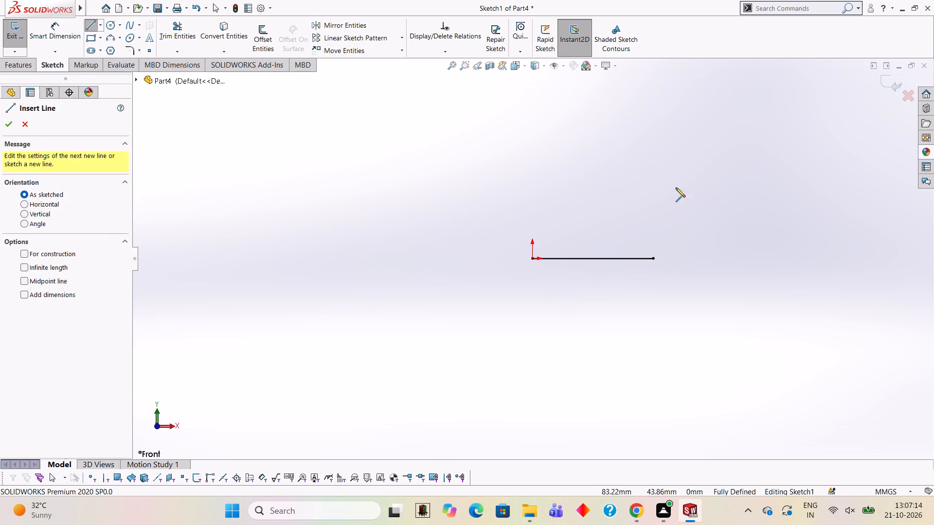
left_click(653, 259)
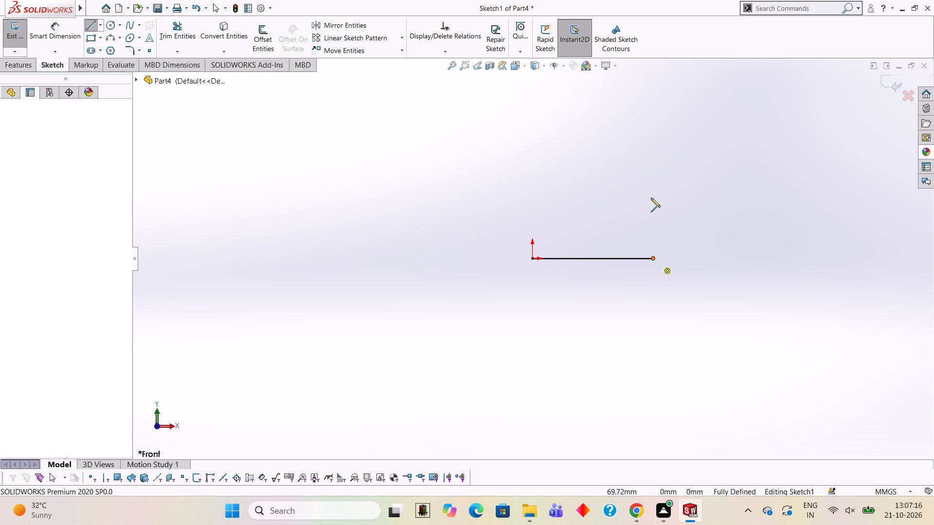
type("80")
key("Return")
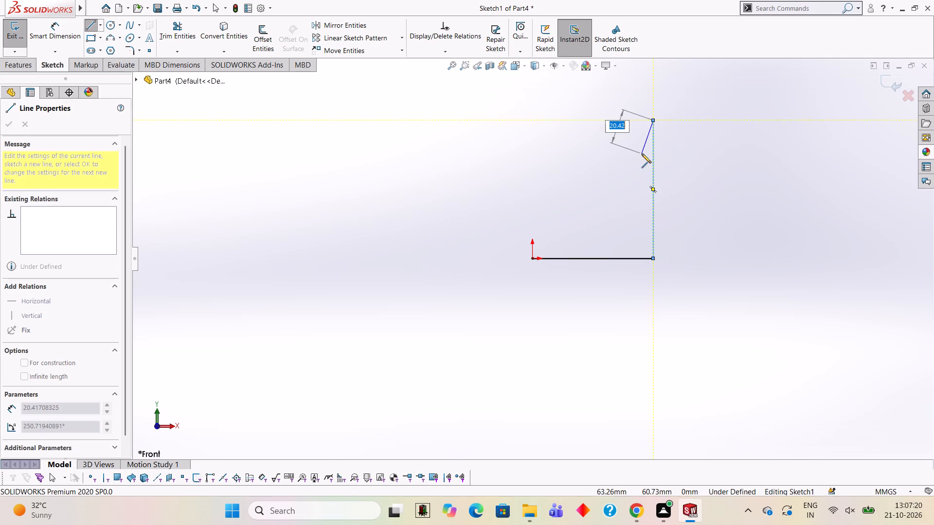
key("Escape")
key("Escape")
key("Escape")
key("Escape")
key("Escape")
key("Escape")
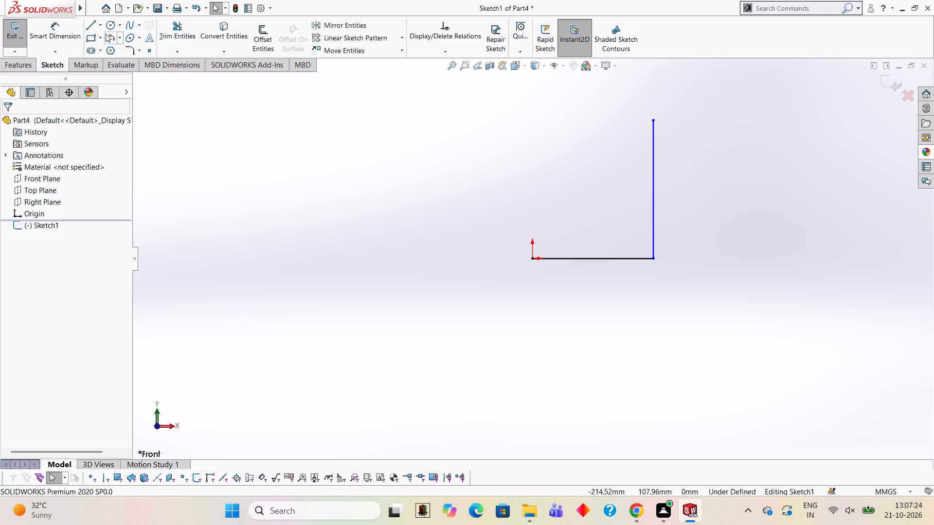
Sketch a 70 mm horizontal line from the vertical line's upper end back toward the origin side.
left_click(94, 24)
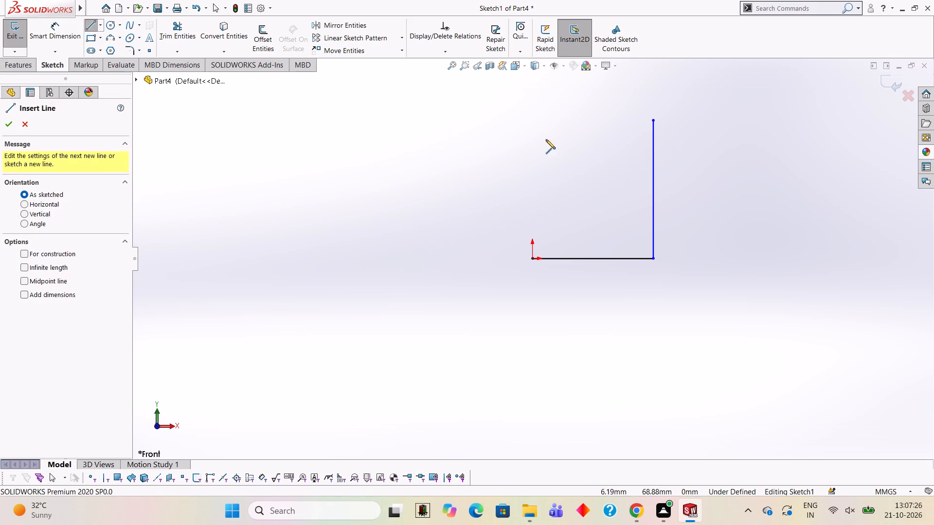
left_click(652, 120)
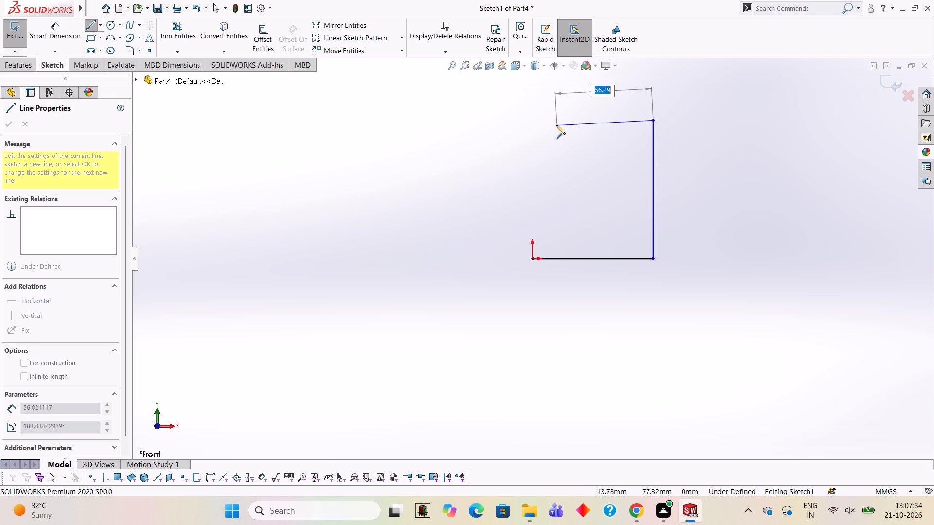
type("70")
key("Return")
key("Escape")
key("Escape")
key("Escape")
key("Escape")
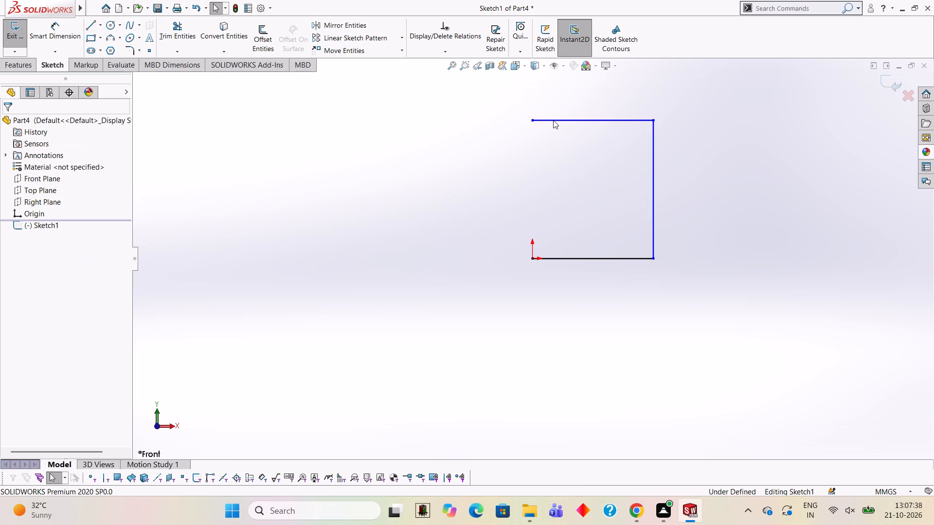
key("Escape")
Close the rectangle with a vertical line from the top line's open end down to the origin.
left_click(88, 27)
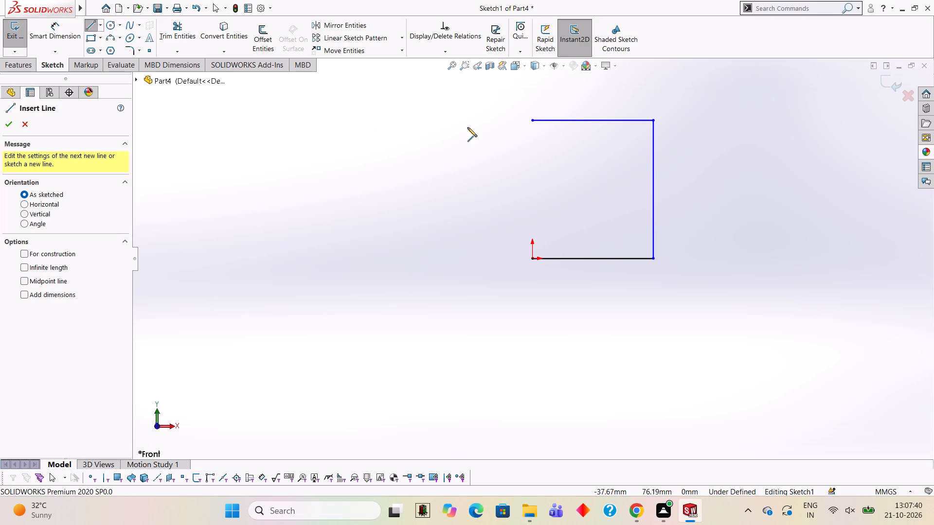
left_click(532, 120)
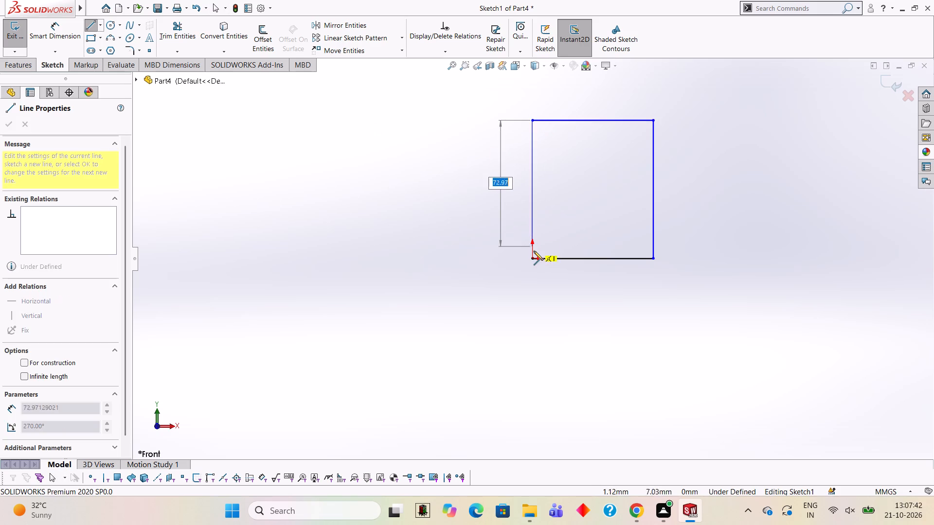
left_click(532, 256)
key("Escape")
key("Escape")
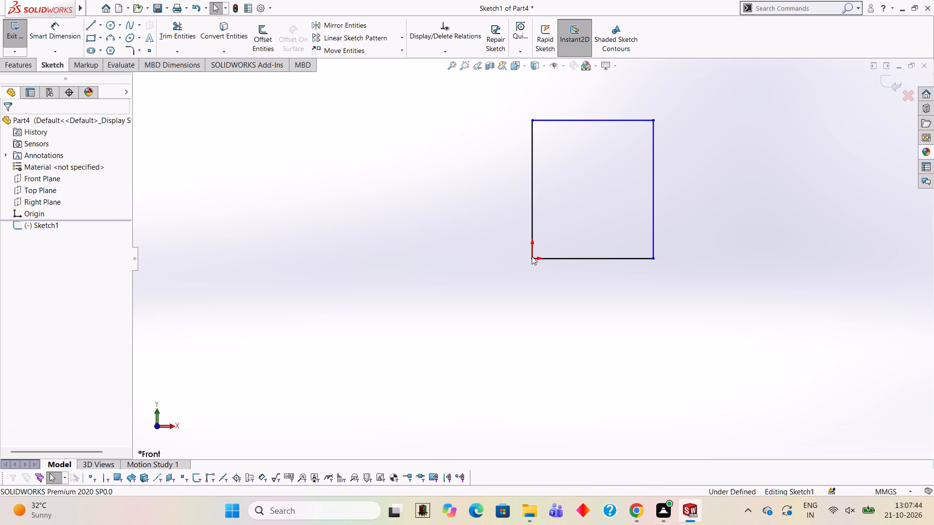
key("Escape")
key("Escape")
key("Escape")
key("Escape")
key("Escape")
key("Escape")
key("Escape")
key("Escape")
key("Escape")
key("Escape")
key("Escape")
key("Escape")
key("Escape")
key("Escape")
key("Escape")
key("Escape")
key("Escape")
key("Escape")
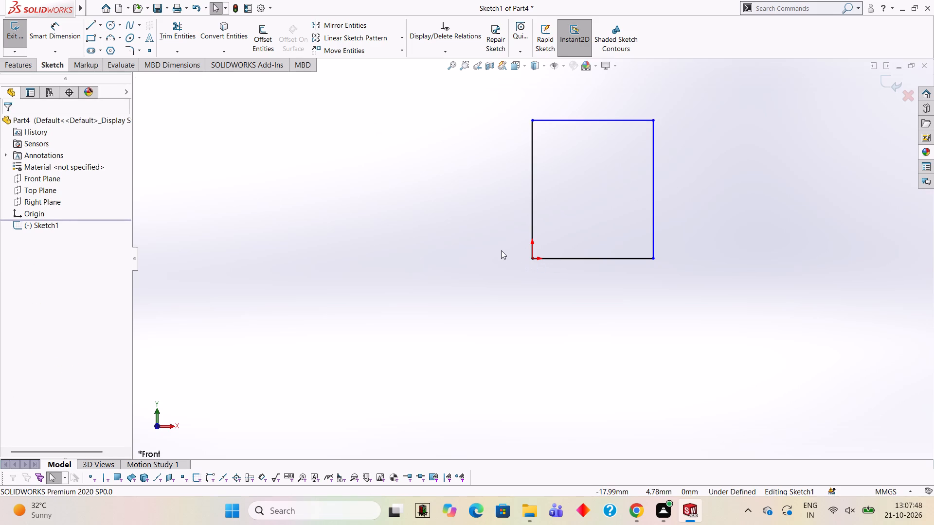
Extrude the closed rectangular profile as a blind boss with a depth of 20 mm.
left_click(26, 67)
left_click(24, 47)
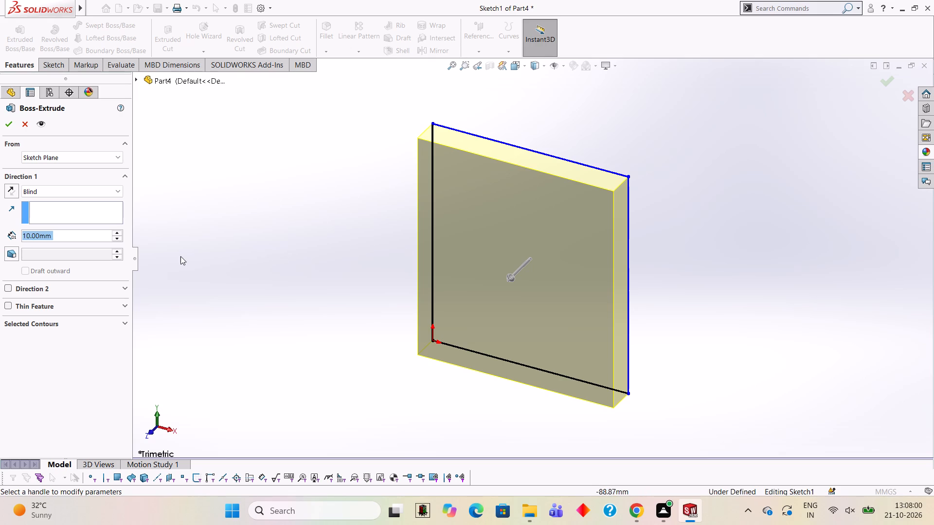
type("20")
key("Return")
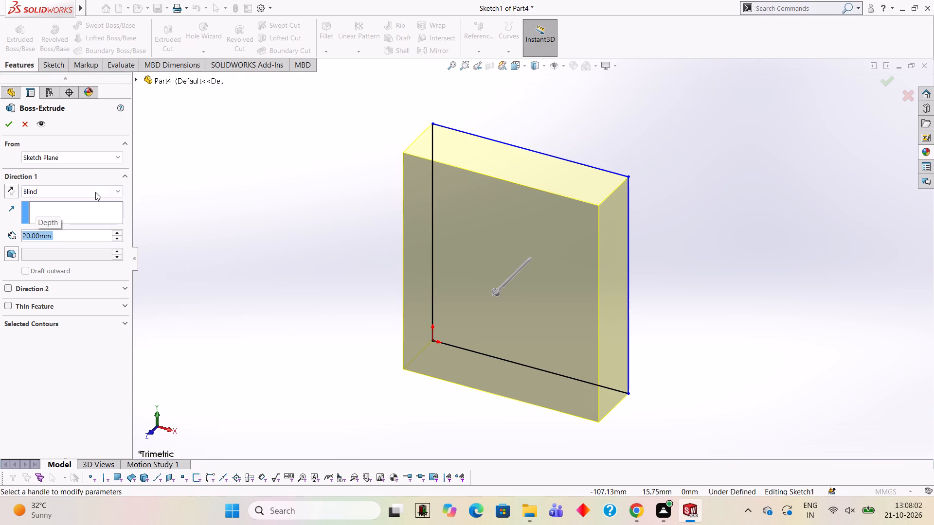
left_click(6, 127)
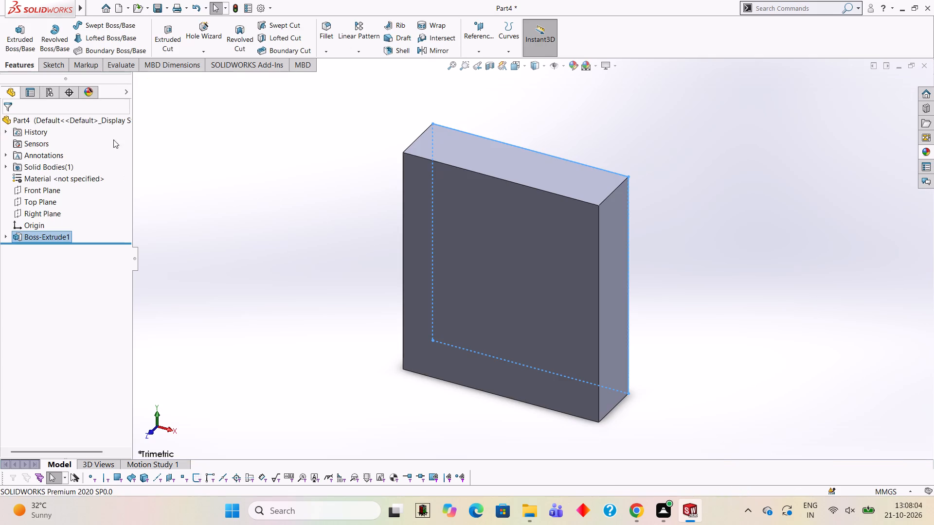
left_click(287, 140)
Start a new sketch on the block's large front face and view it face-on.
scroll(473, 215, "up", 2)
middle_click_drag(528, 246, 551, 172)
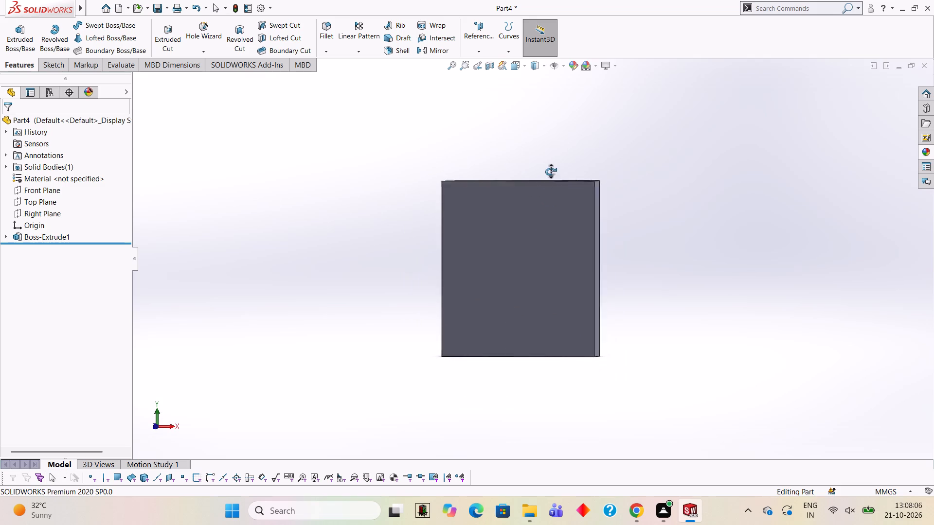
middle_click_drag(551, 172, 550, 171)
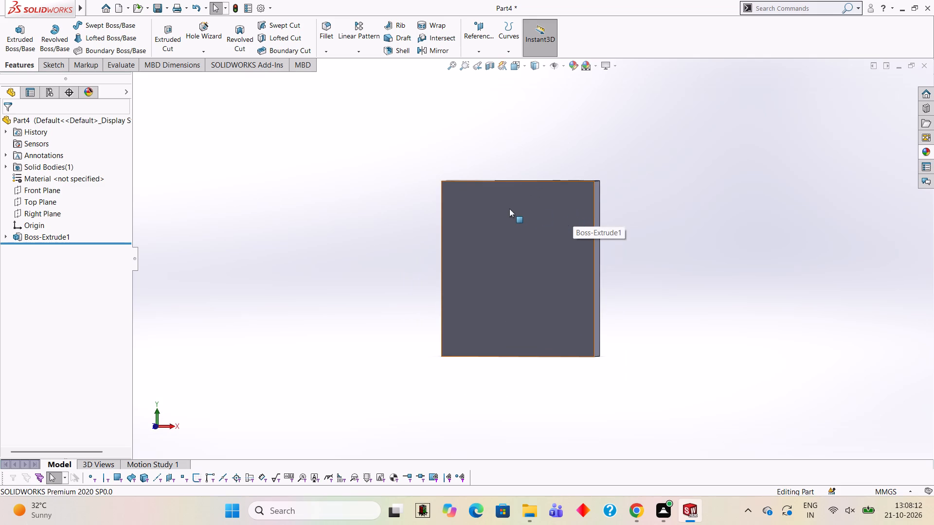
middle_click_drag(488, 210, 499, 174)
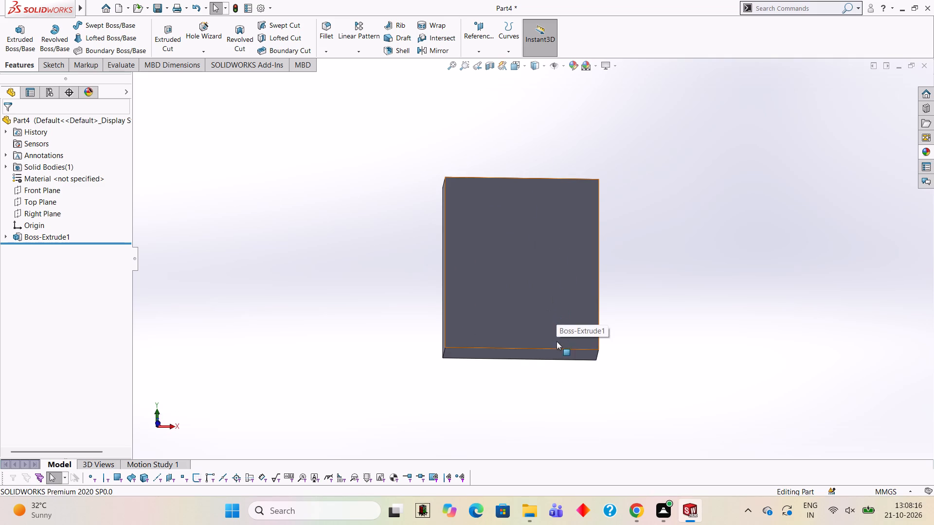
middle_click_drag(554, 387, 584, 138)
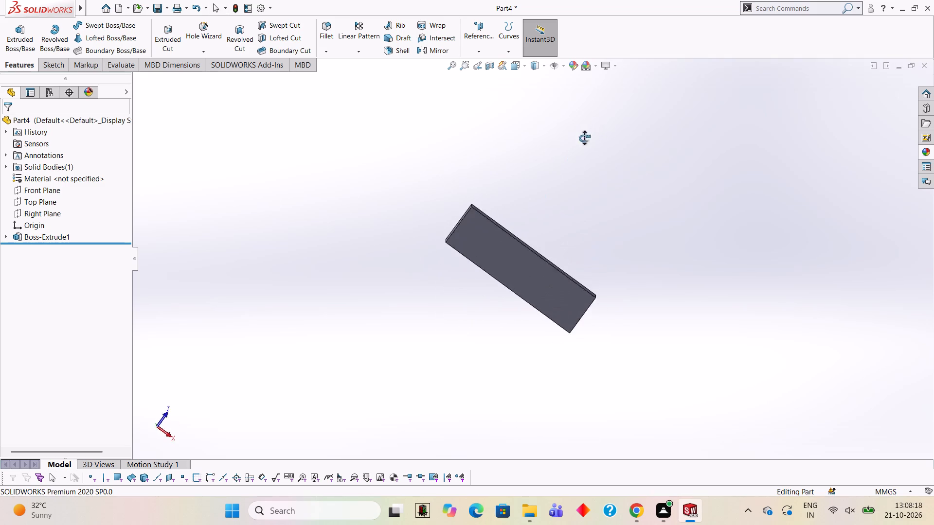
middle_click_drag(584, 138, 563, 138)
middle_click_drag(567, 291, 526, 162)
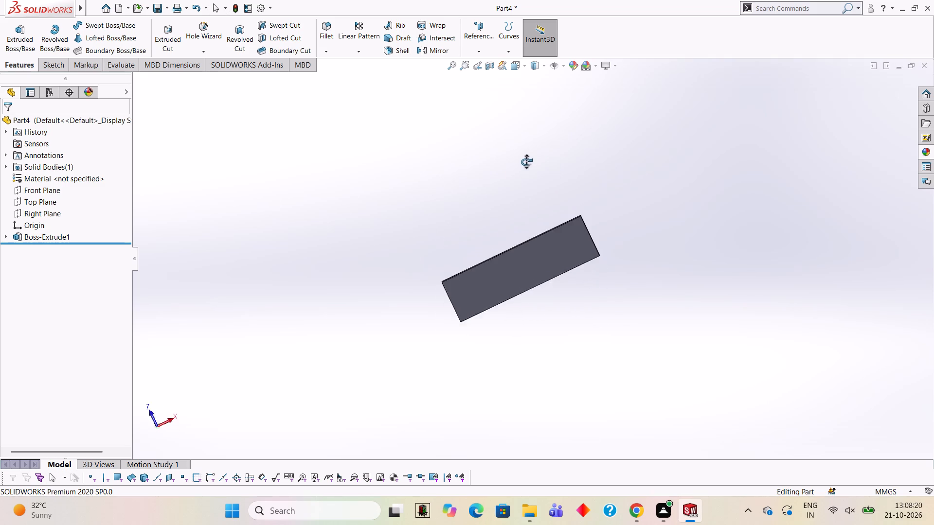
middle_click_drag(526, 162, 595, 132)
middle_click_drag(570, 292, 551, 265)
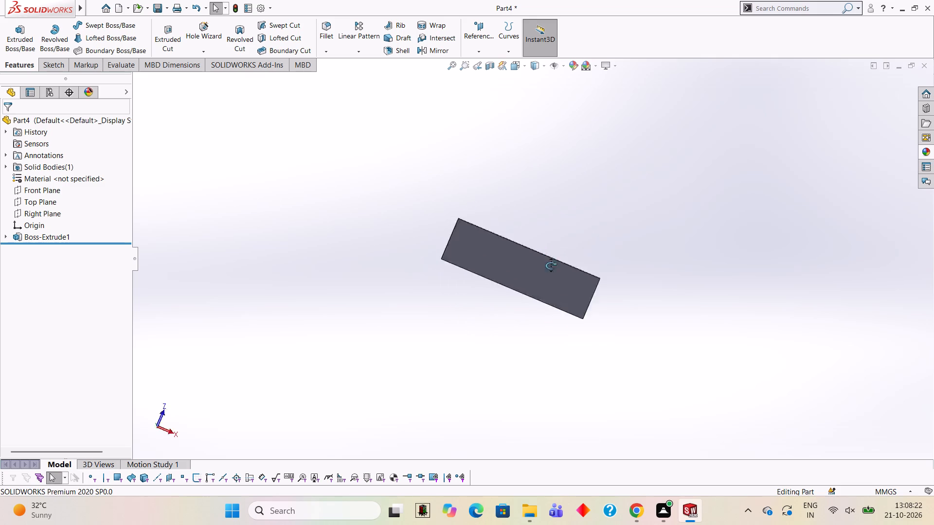
middle_click_drag(551, 265, 533, 224)
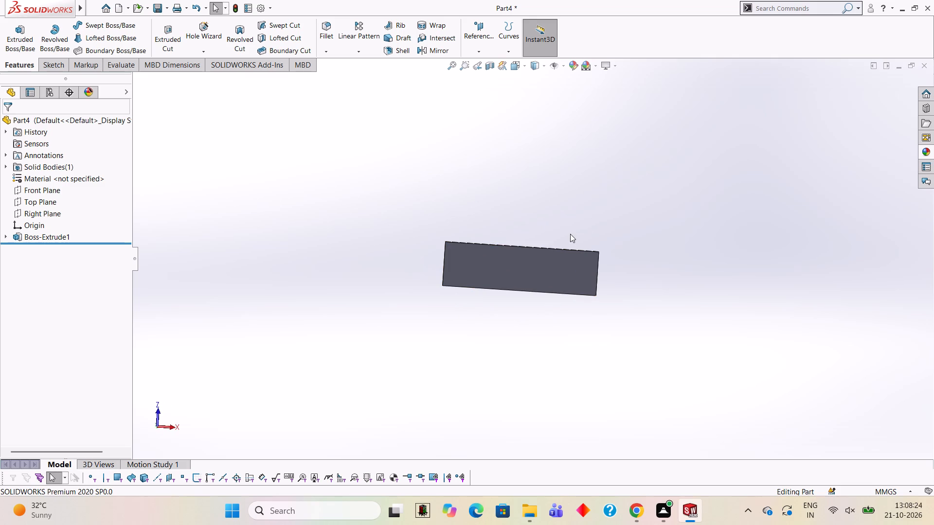
middle_click_drag(606, 187, 598, 305)
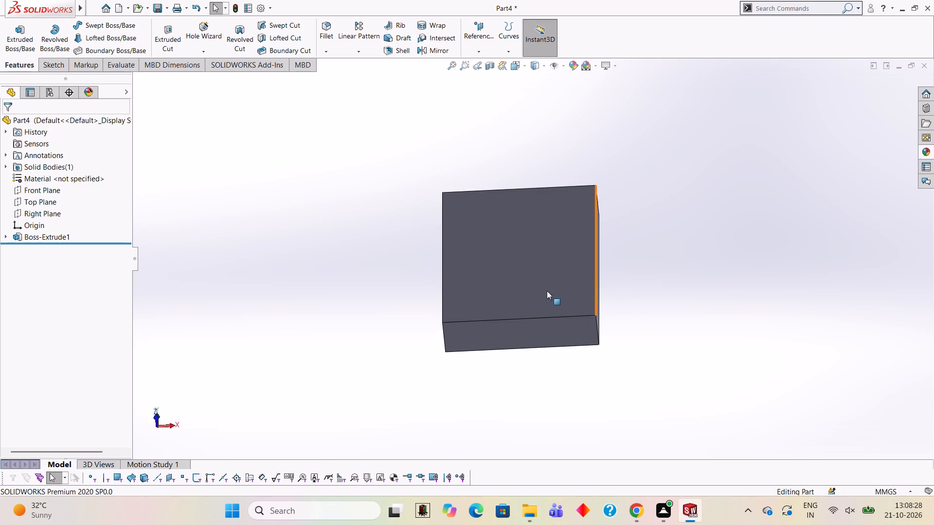
left_click(517, 243)
left_click(560, 218)
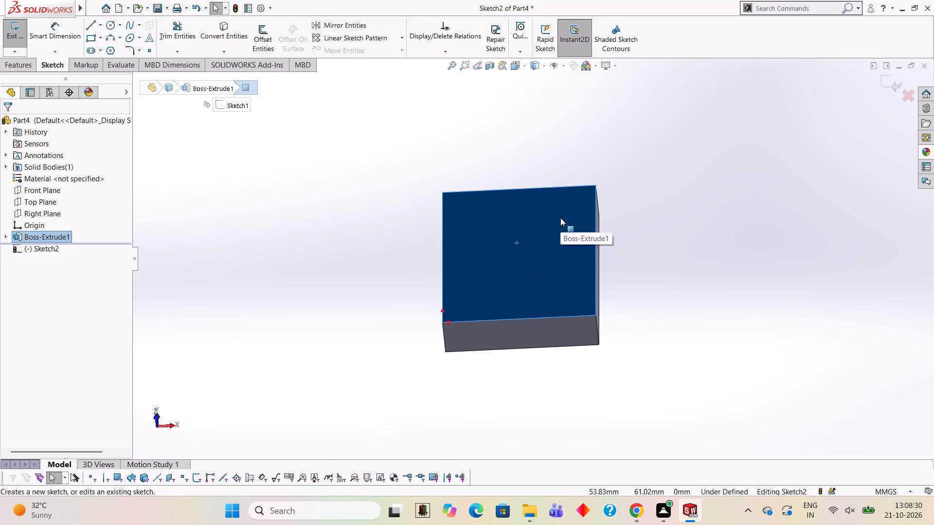
key("ctrl+8")
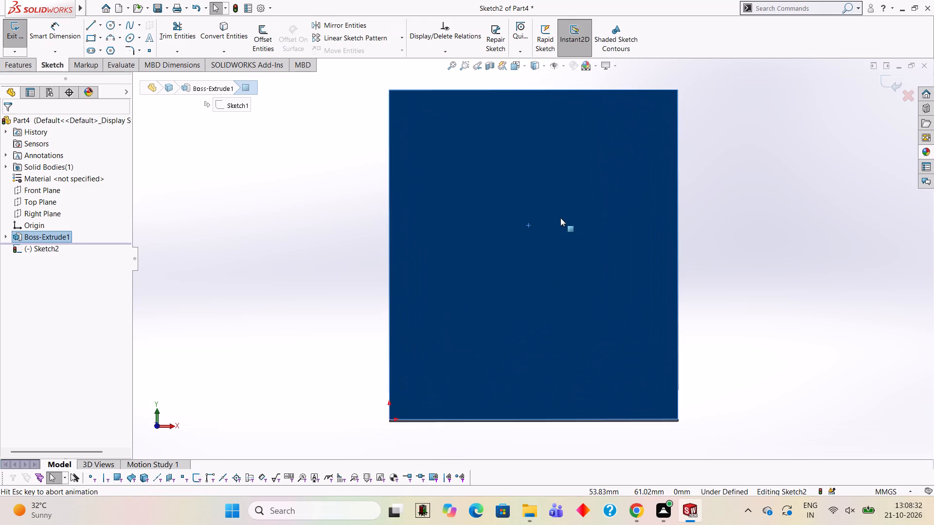
scroll(585, 234, "up", 2)
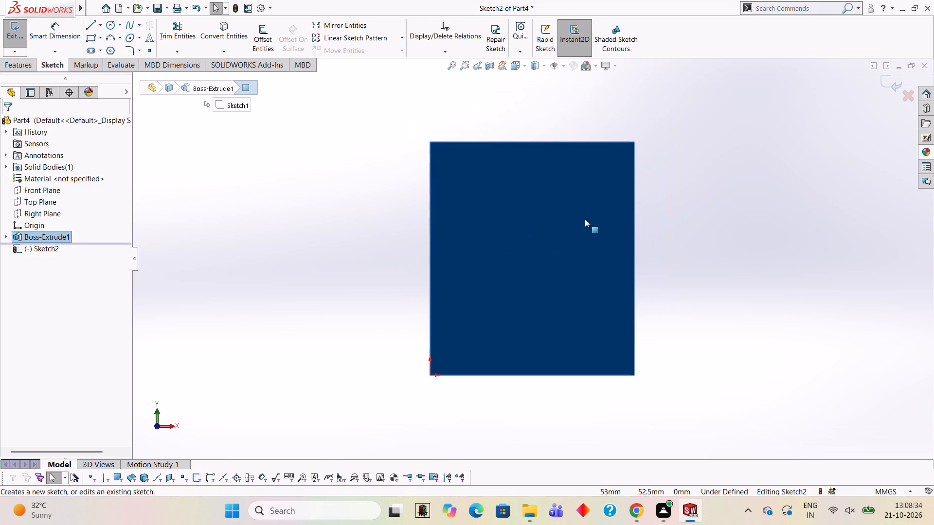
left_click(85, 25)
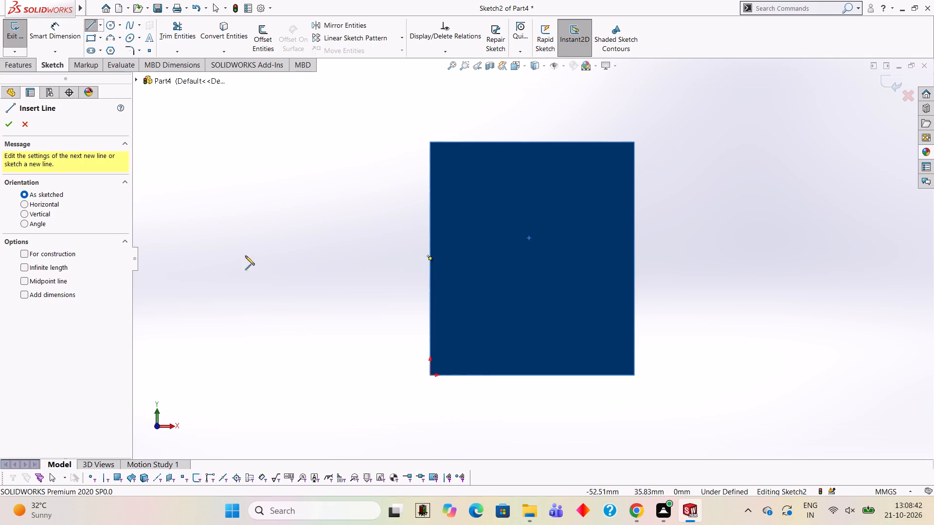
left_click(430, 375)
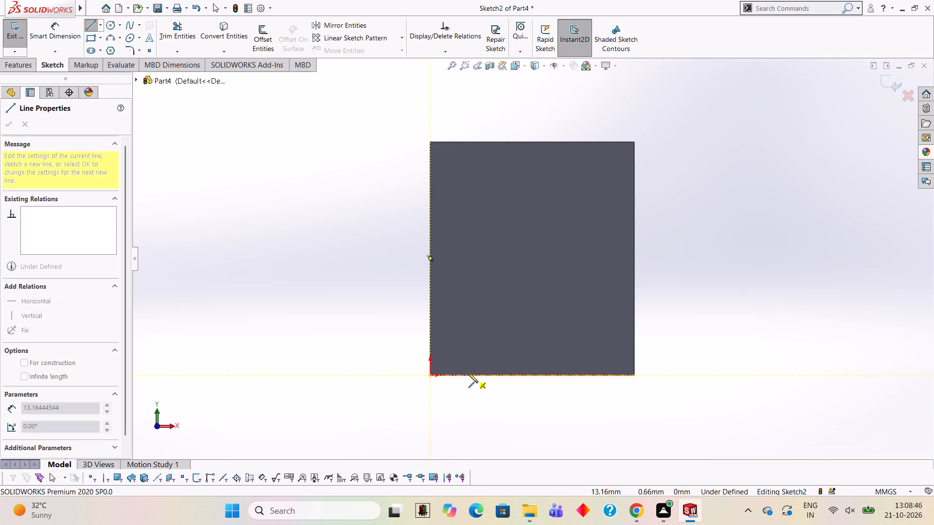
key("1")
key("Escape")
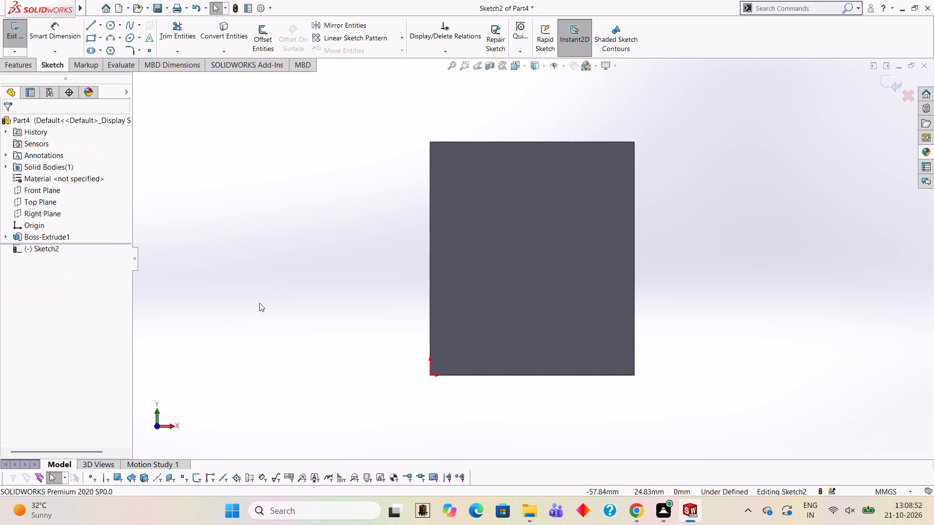
Sketch a 20 mm line along the face's bottom edge, from the edge's midpoint toward the origin.
left_click(91, 27)
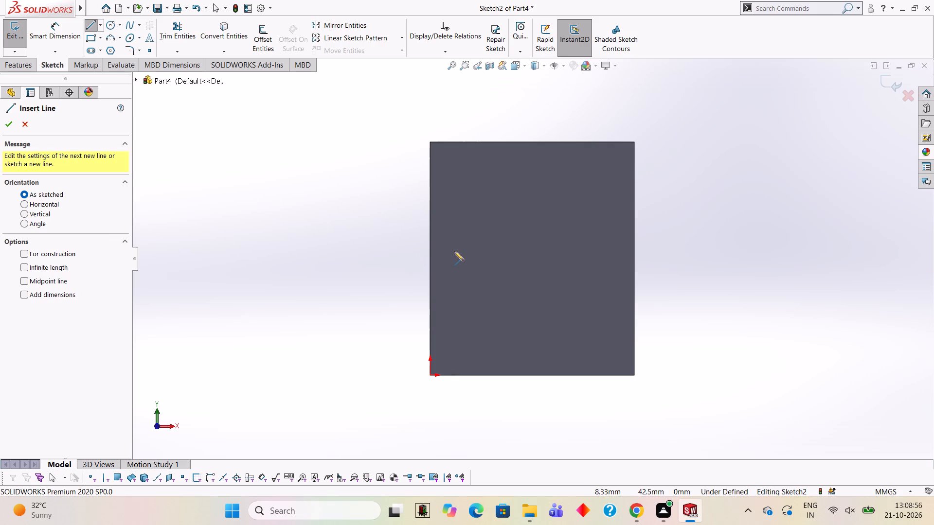
left_click(531, 373)
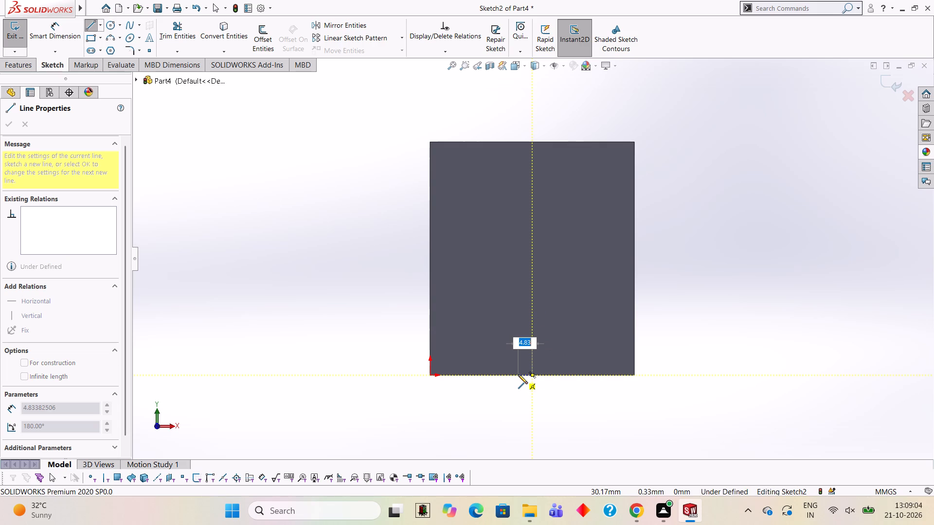
type("20")
key("Return")
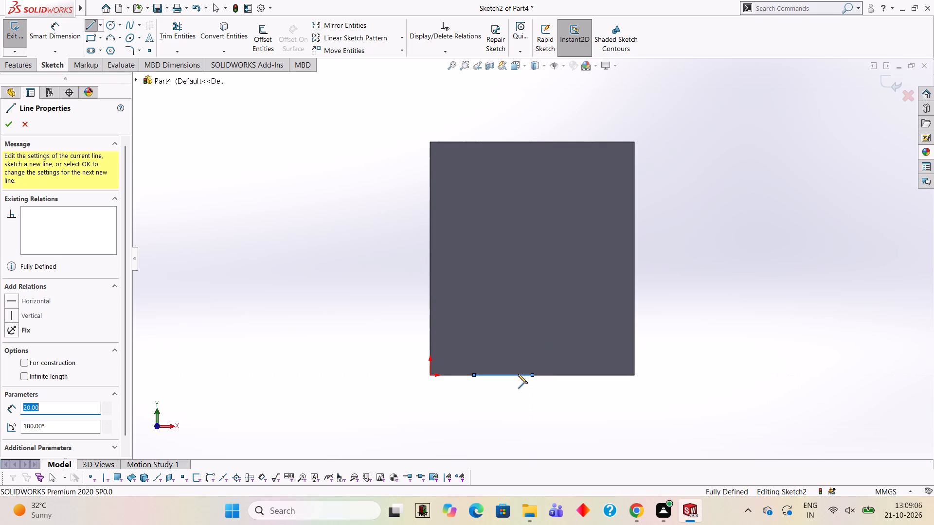
key("Escape")
key("Escape")
key("Escape")
key("Escape")
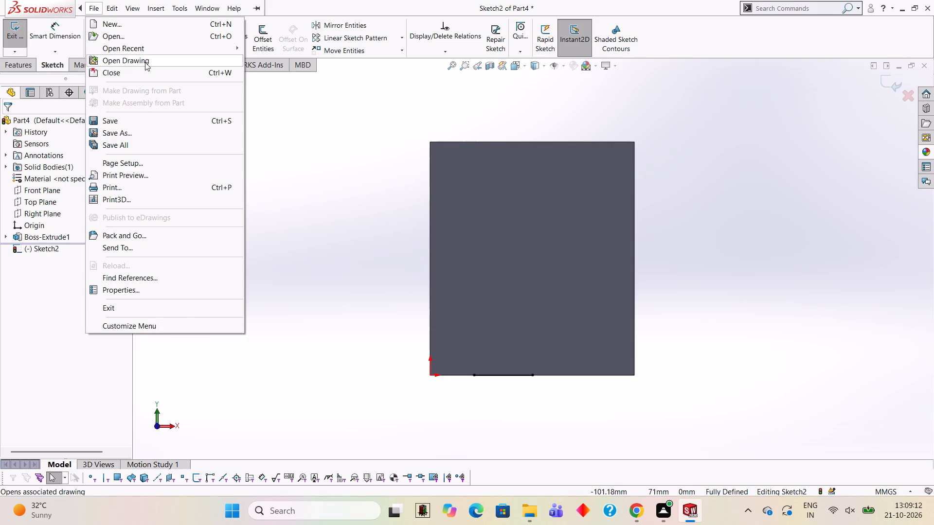
key("Escape")
Sketch a second 20 mm line along the bottom edge, from its midpoint away from the origin.
left_click(90, 22)
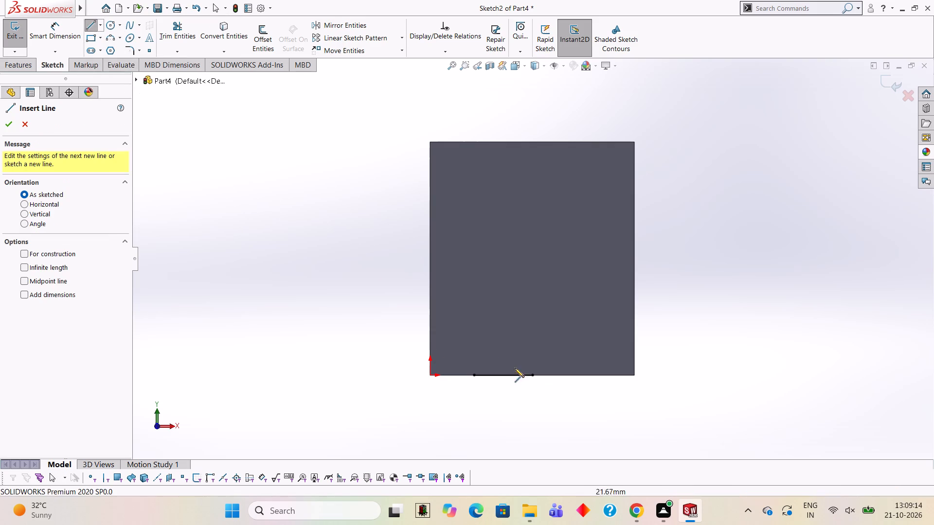
left_click(533, 376)
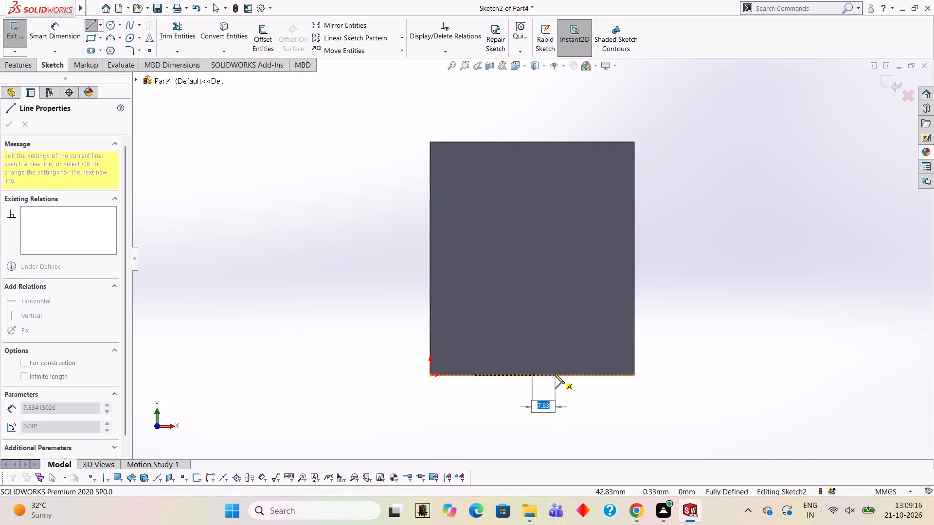
type("20")
key("Return")
key("Escape")
key("Escape")
key("Escape")
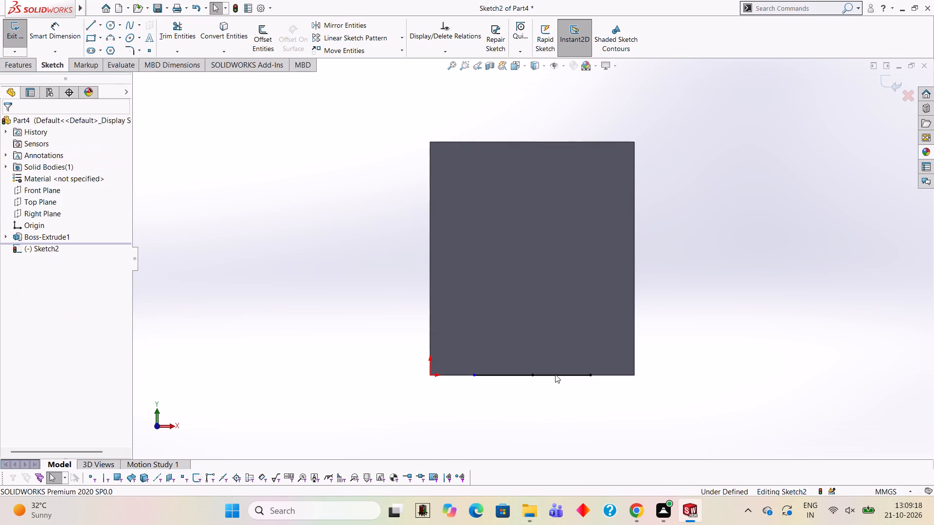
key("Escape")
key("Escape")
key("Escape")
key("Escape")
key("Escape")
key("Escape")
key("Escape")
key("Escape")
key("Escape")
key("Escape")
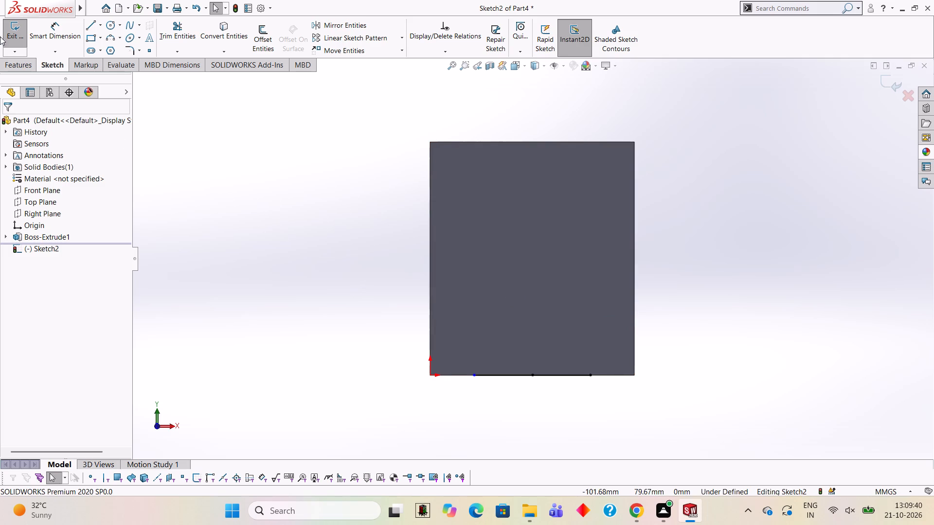
Sketch a 15 mm line upward along the face's left edge from the edge's midpoint.
left_click(87, 25)
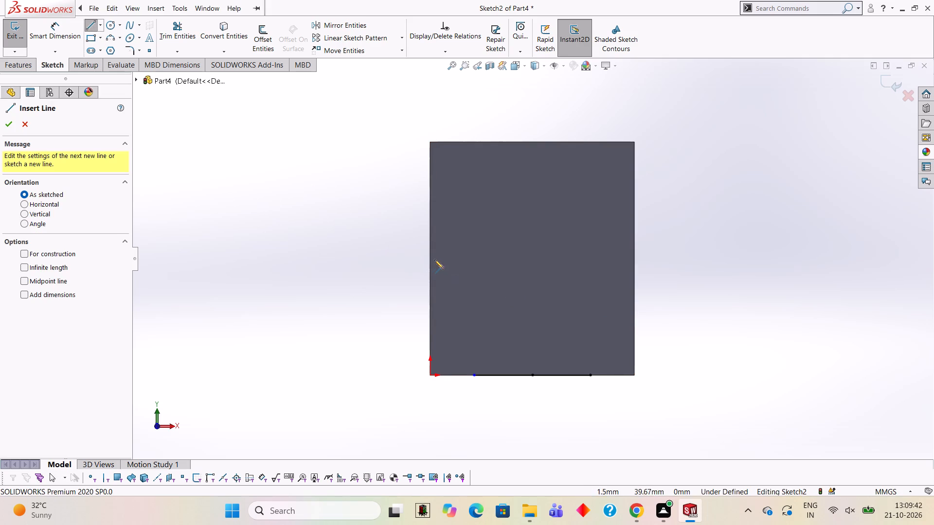
left_click(430, 257)
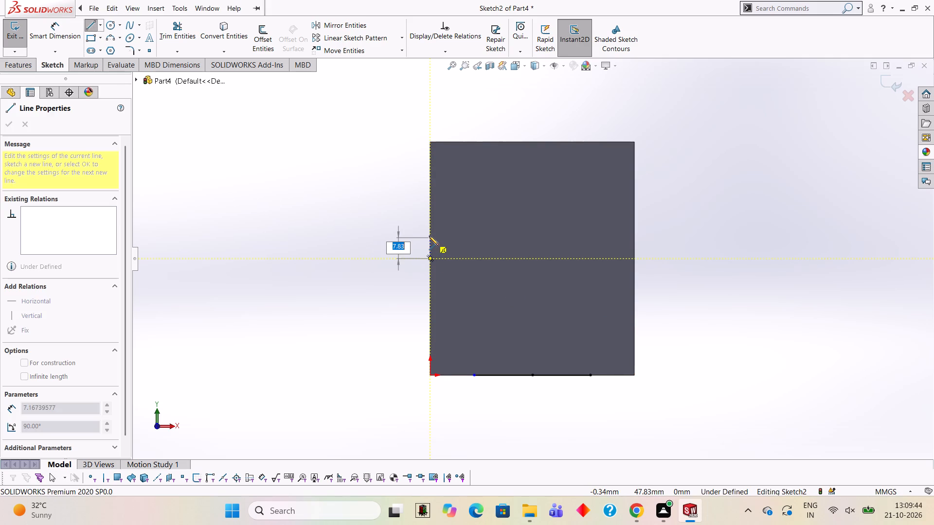
type("15")
key("Return")
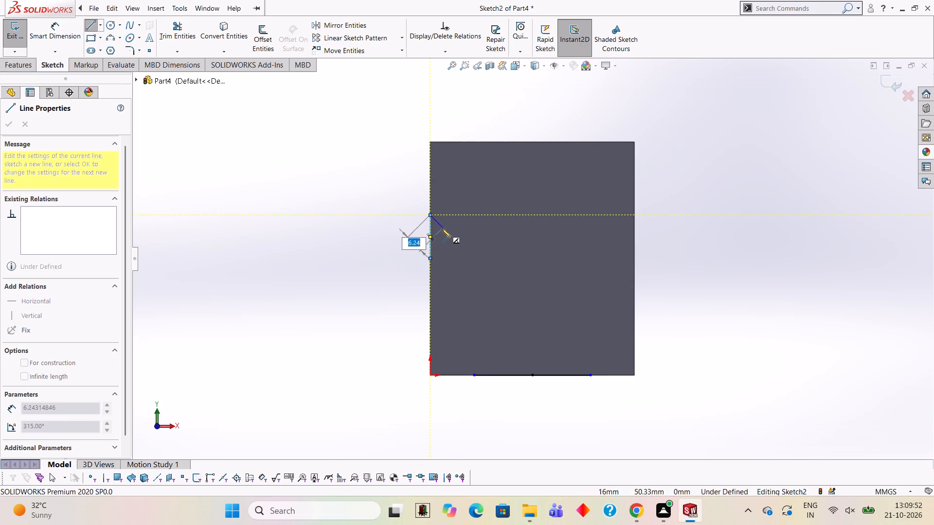
key("Escape")
key("Escape")
key("Escape")
key("Escape")
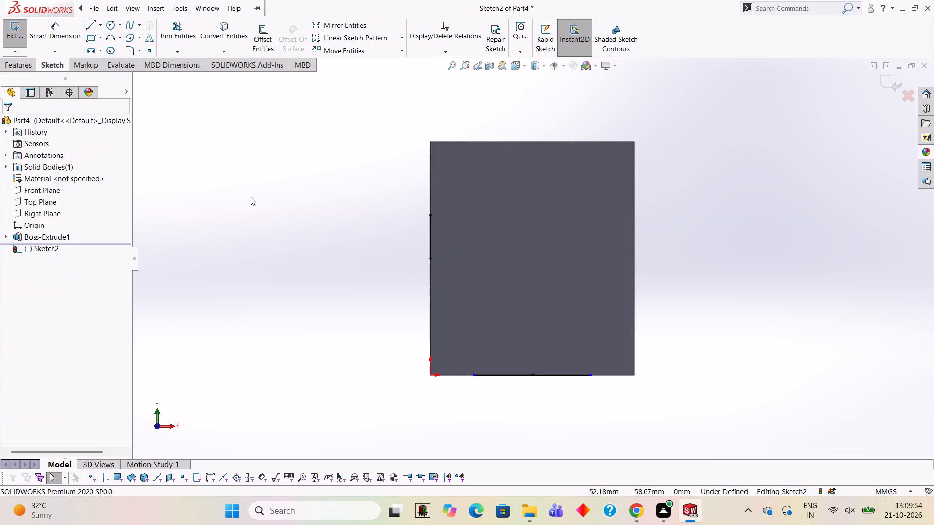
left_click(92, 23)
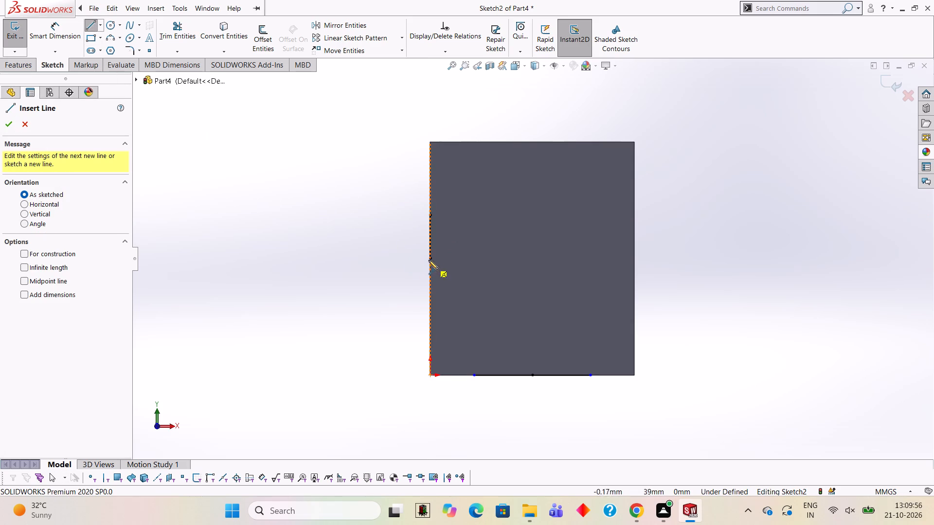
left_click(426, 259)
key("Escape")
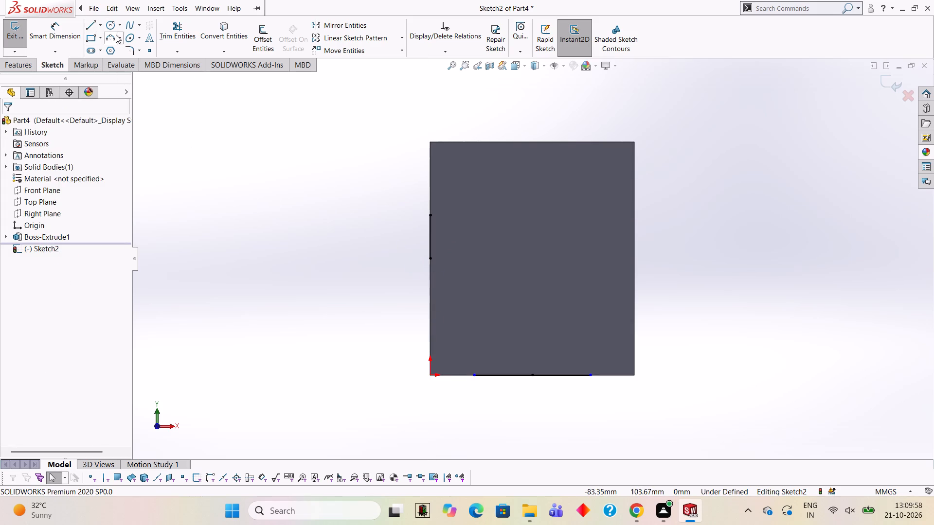
Sketch a 15 mm line downward along the face's left edge from the edge's midpoint.
left_click(95, 22)
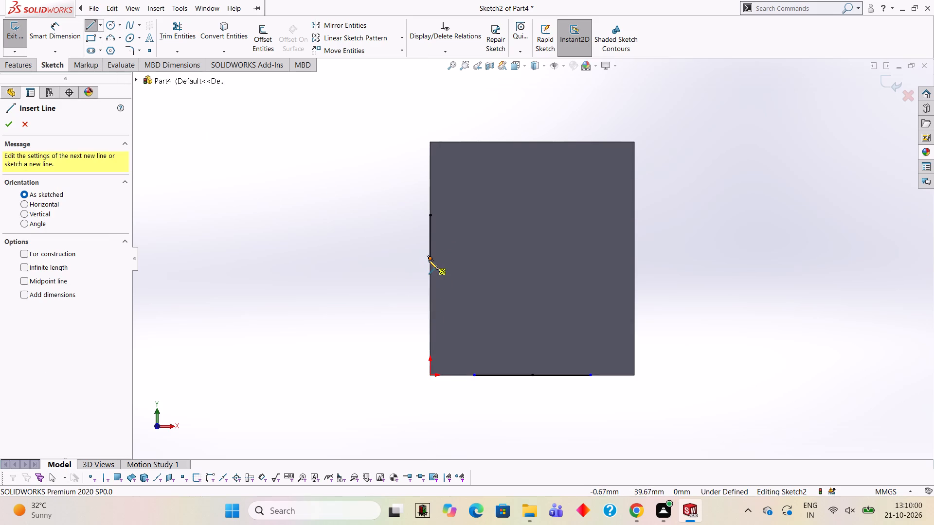
left_click(429, 260)
type("15")
key("Return")
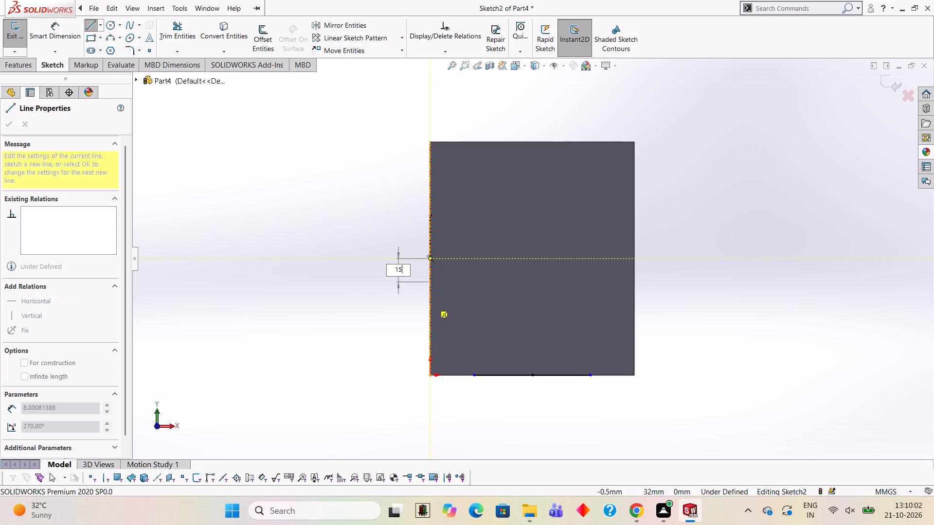
key("Escape")
key("Escape")
key("Escape")
key("Escape")
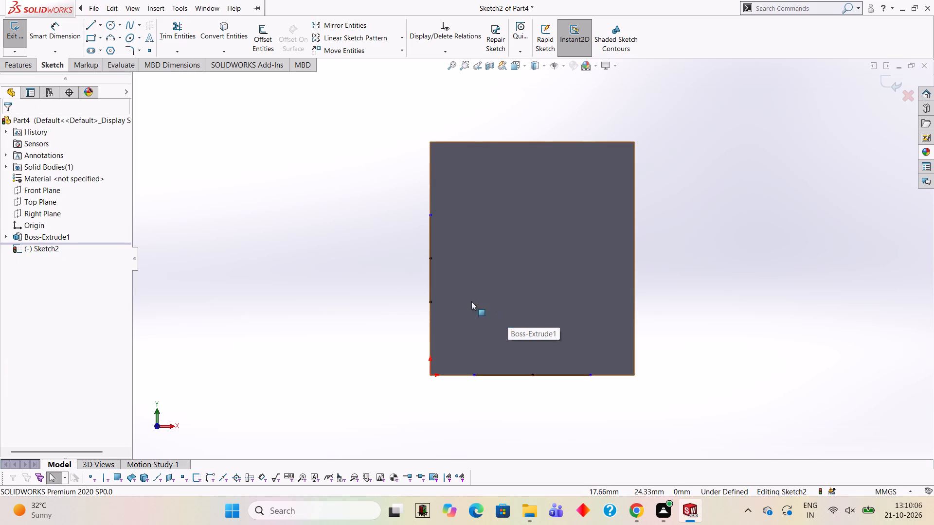
Sketch a 20 mm line along the face's top edge, from the edge's midpoint toward the left edge.
left_click(93, 27)
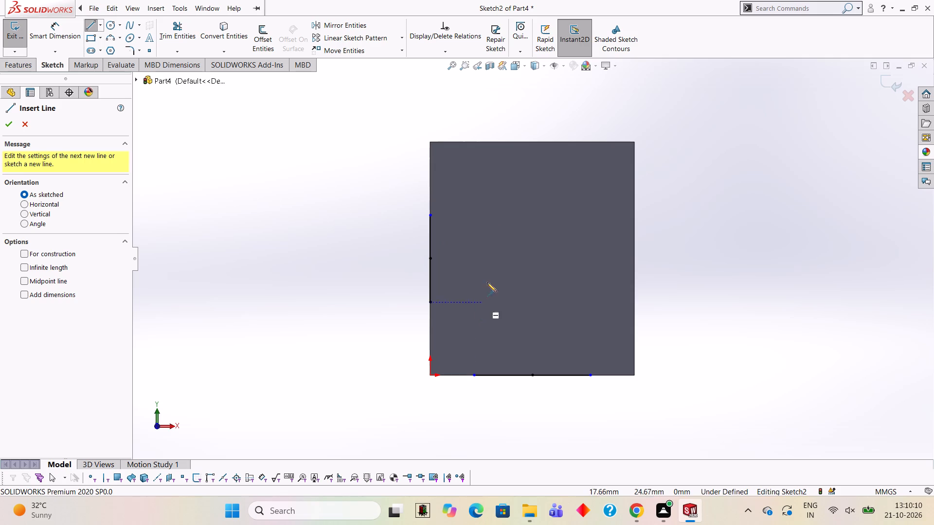
left_click(531, 140)
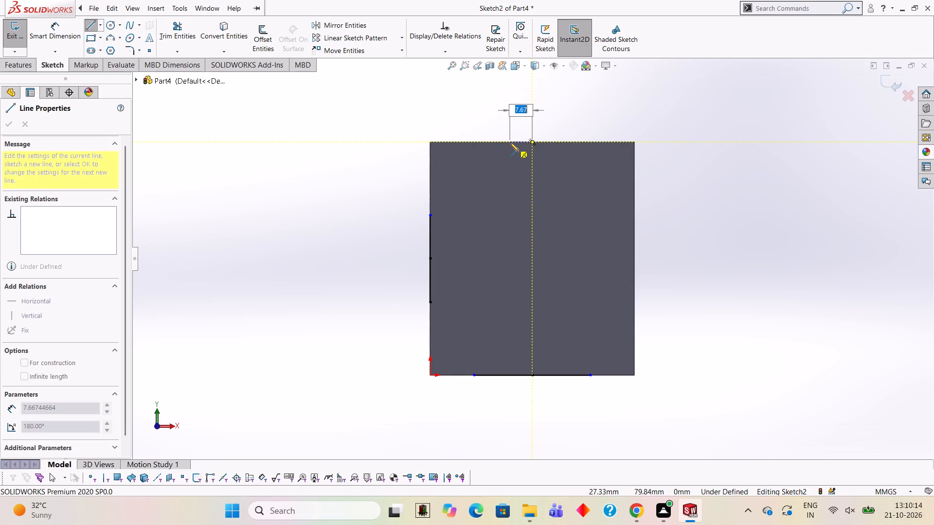
type("20")
key("Return")
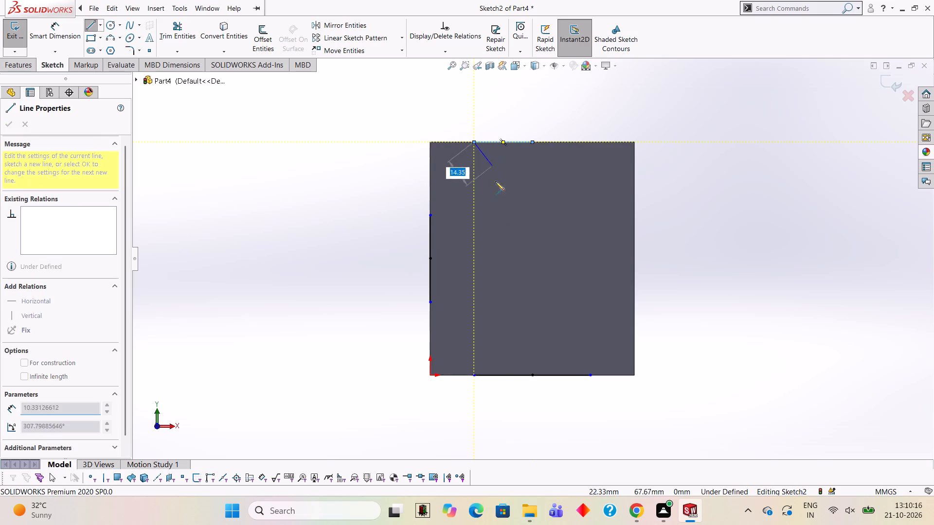
Outline the upper-left corner notch with a 25 mm vertical line down and a 15 mm horizontal line to the left-edge line's upper end.
left_click(473, 213)
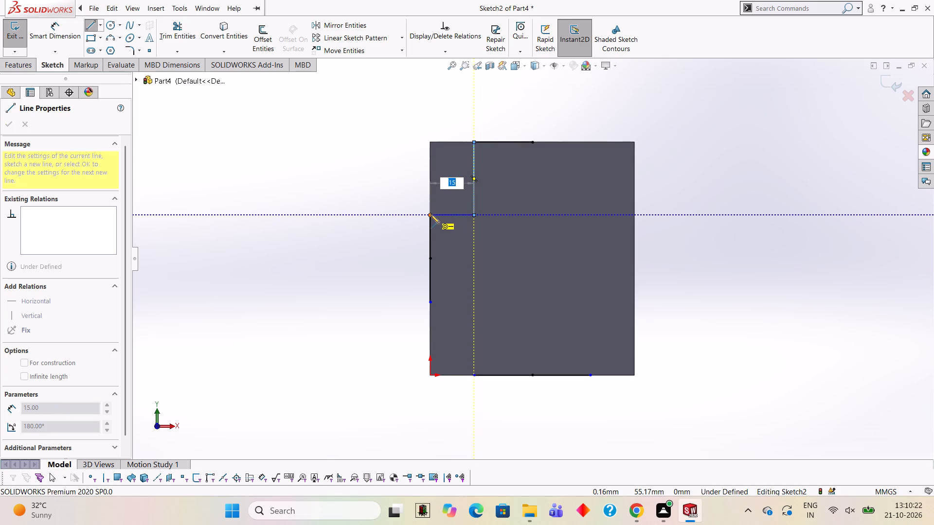
left_click(431, 214)
key("Escape")
key("Escape")
key("Escape")
key("Escape")
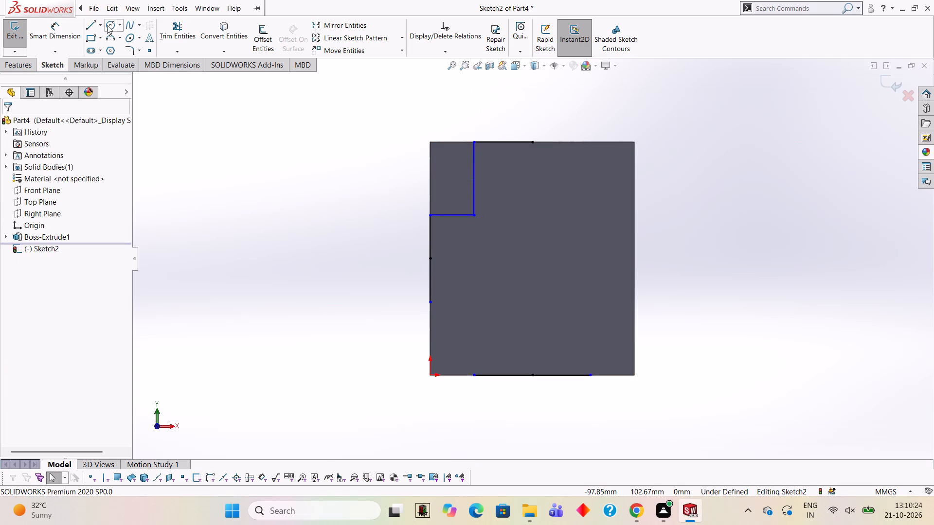
Sketch a 20 mm line along the top edge, from its midpoint toward the right edge.
left_click(91, 25)
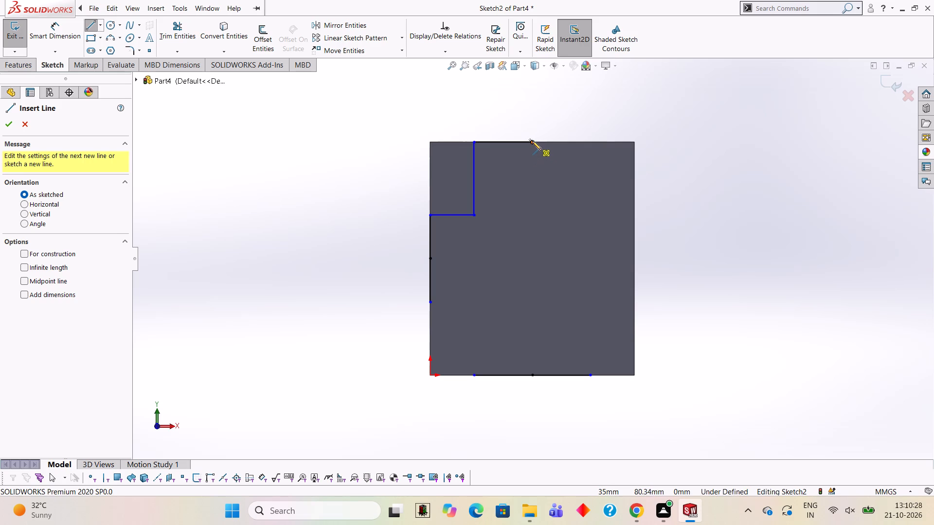
left_click(532, 141)
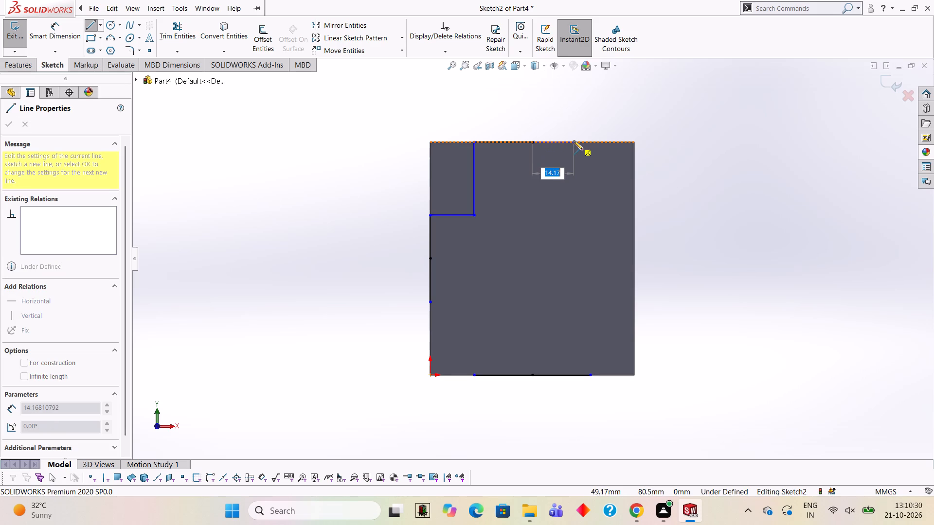
type("20")
key("Return")
key("Escape")
key("Escape")
key("Escape")
key("Escape")
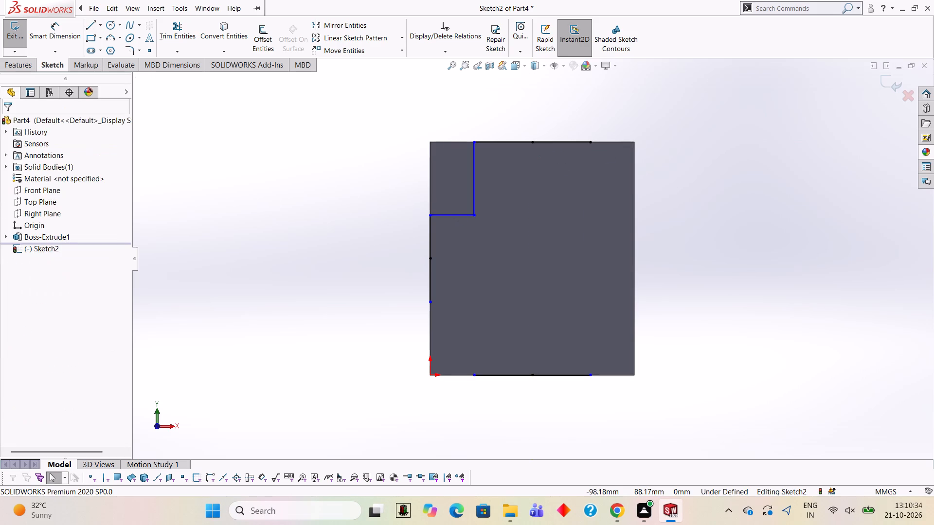
Outline the upper-right corner notch with a vertical line down to the upper-left notch's level and a horizontal line to the right edge.
left_click(89, 26)
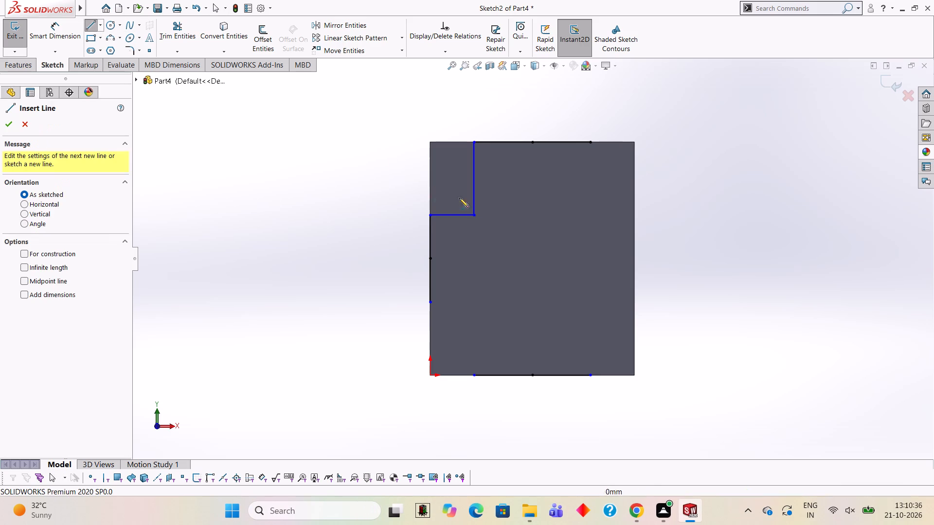
left_click(590, 143)
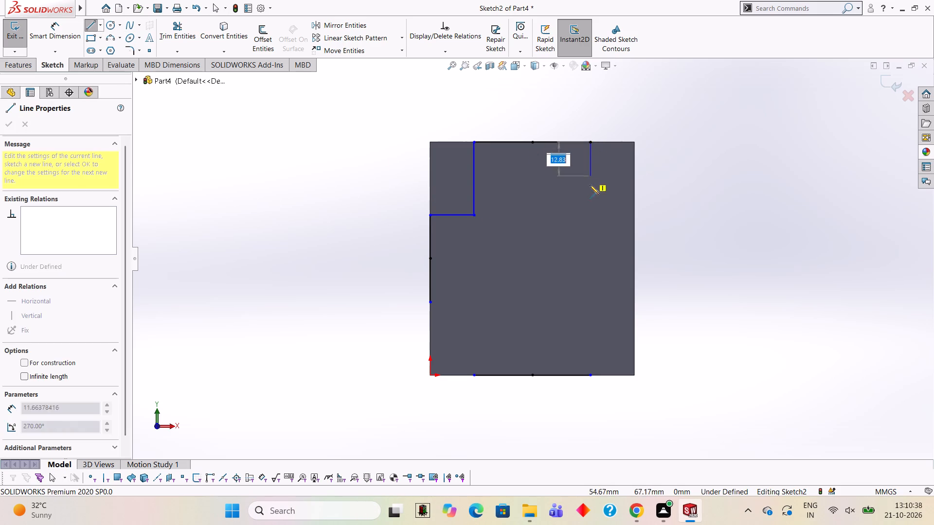
left_click(589, 216)
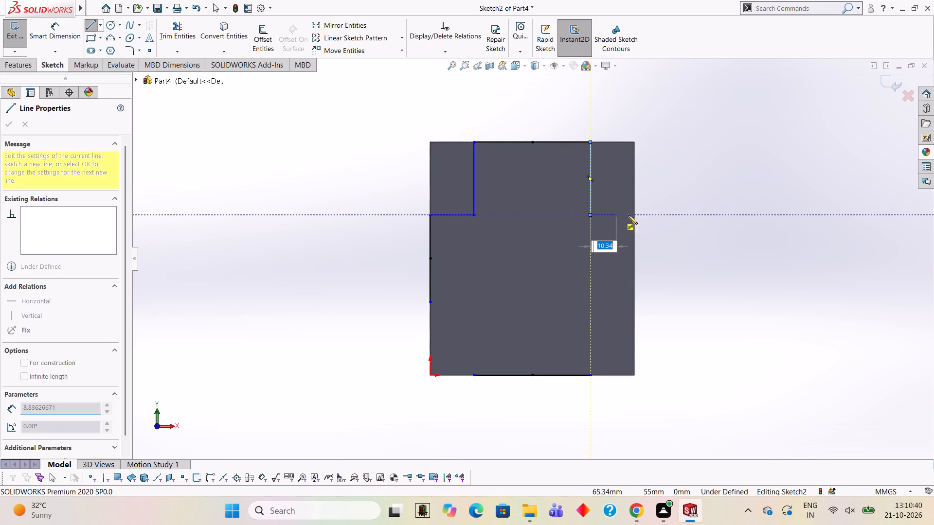
left_click(635, 215)
key("Escape")
key("Escape")
key("Escape")
key("Escape")
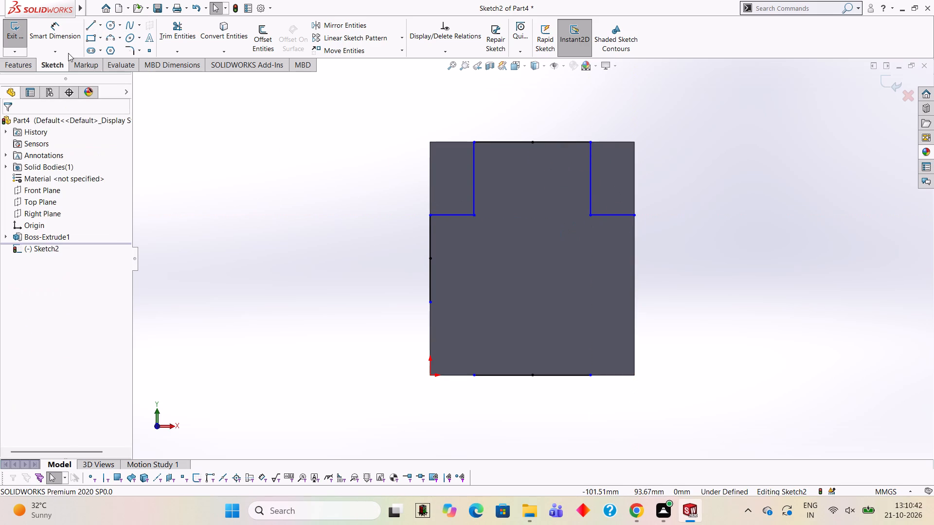
Outline the lower-left corner notch with a 15 mm horizontal line from the left-edge line's lower end and a 25 mm vertical line down.
left_click(91, 27)
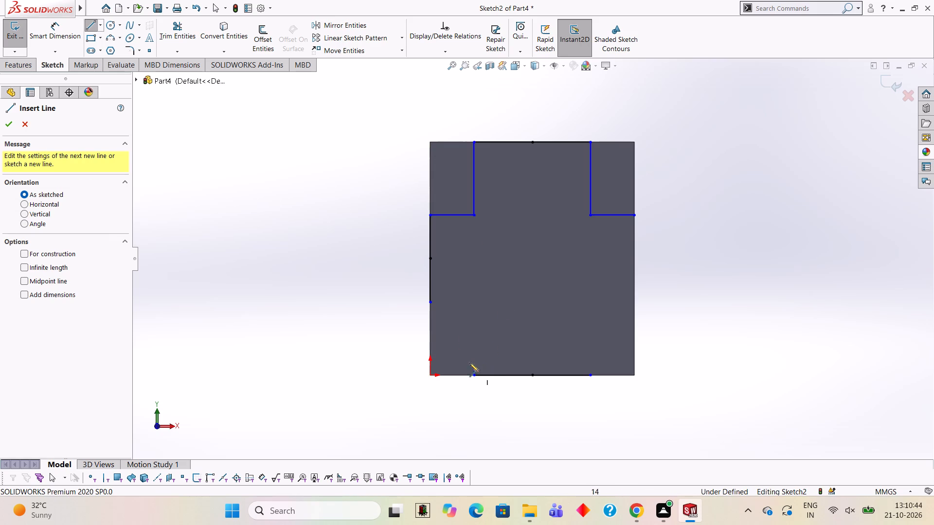
left_click(429, 301)
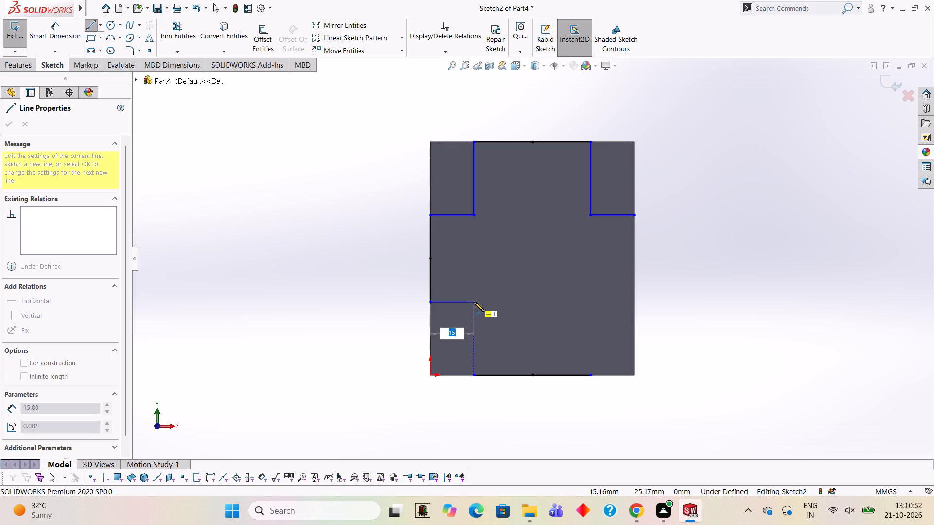
left_click(474, 302)
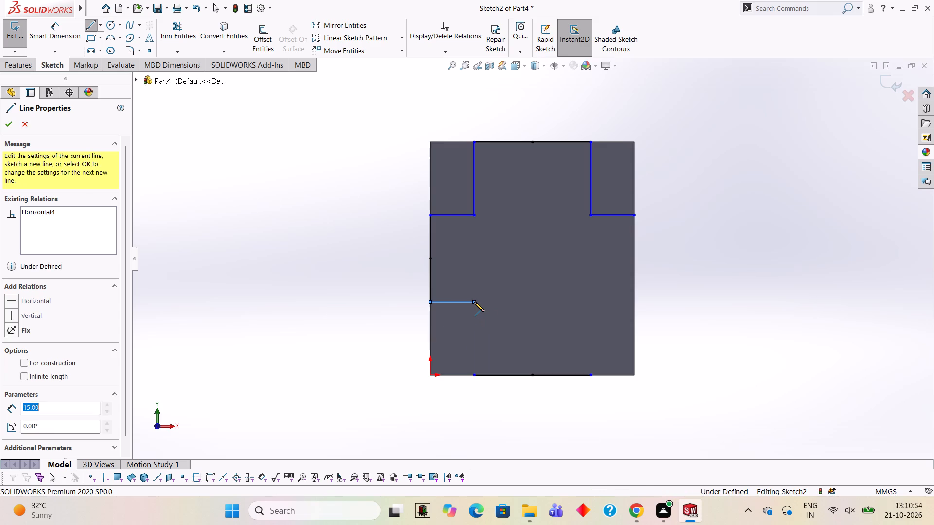
left_click(472, 374)
key("Escape")
key("Escape")
key("Escape")
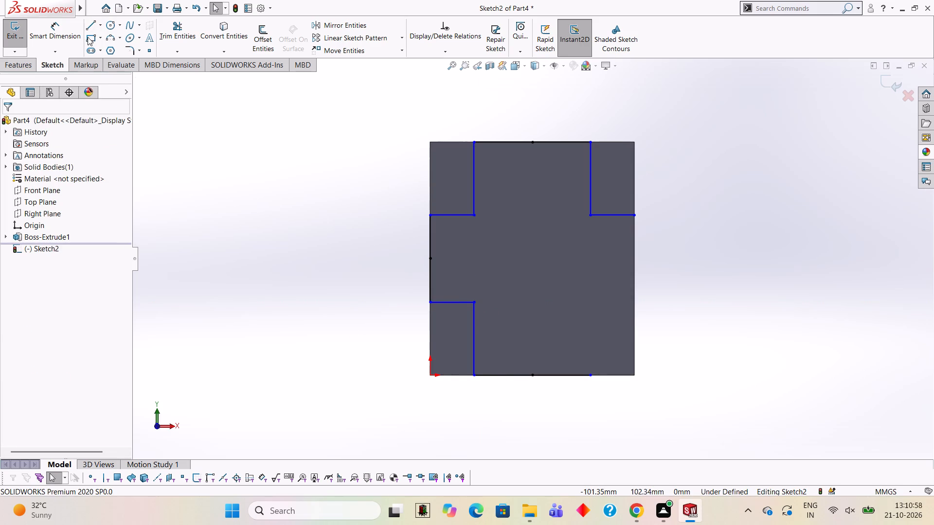
Outline the lower-right corner notch with a 25 mm vertical line up from the bottom-edge line's end and a 15 mm horizontal line to the right edge.
left_click(91, 25)
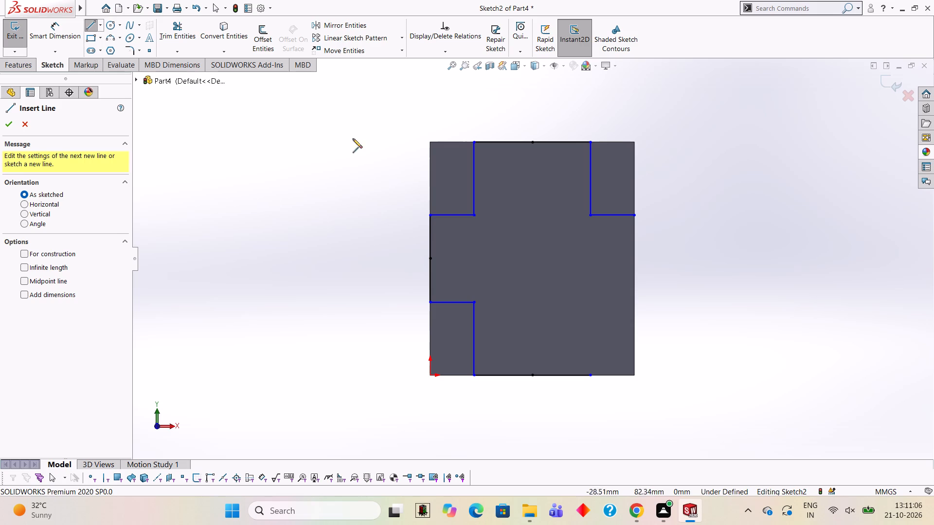
left_click(590, 374)
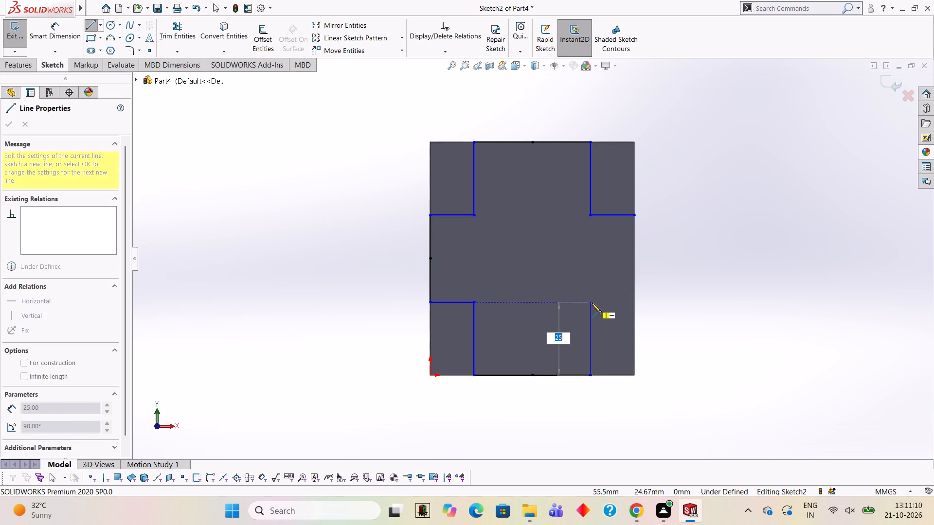
left_click(592, 303)
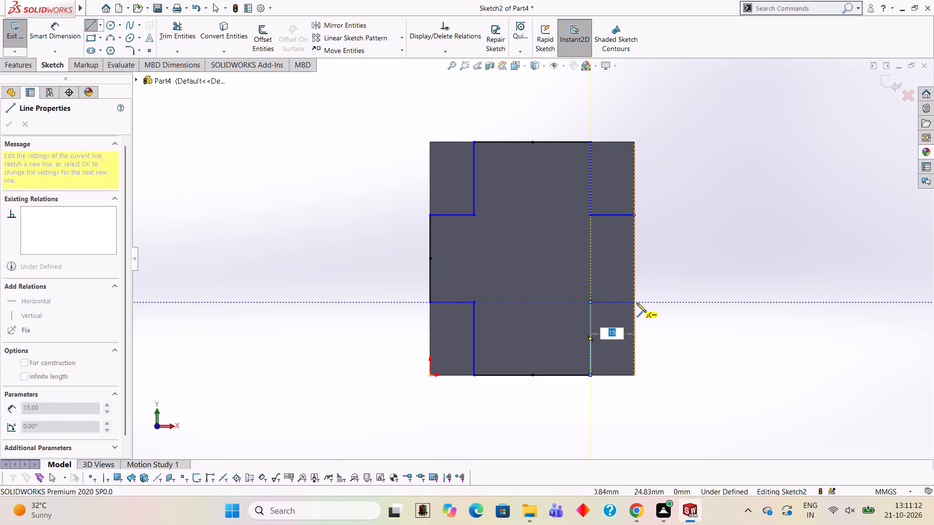
left_click(635, 302)
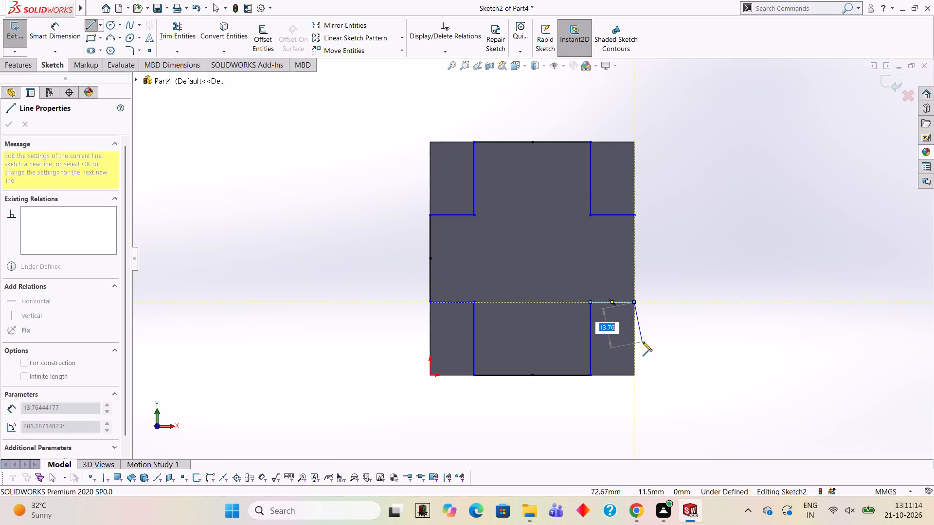
key("Escape")
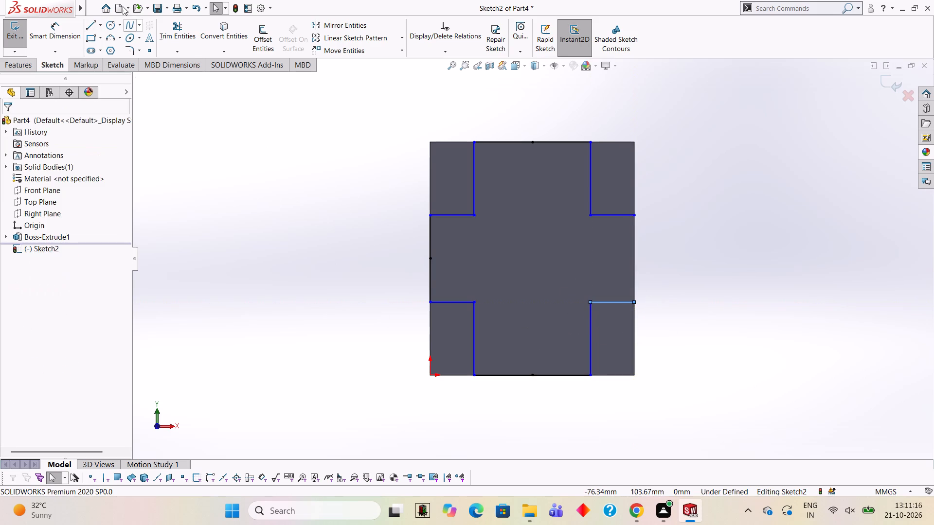
Trim away the sketch lines lying along the block's top, bottom and left edges between the corner notches.
left_click(178, 35)
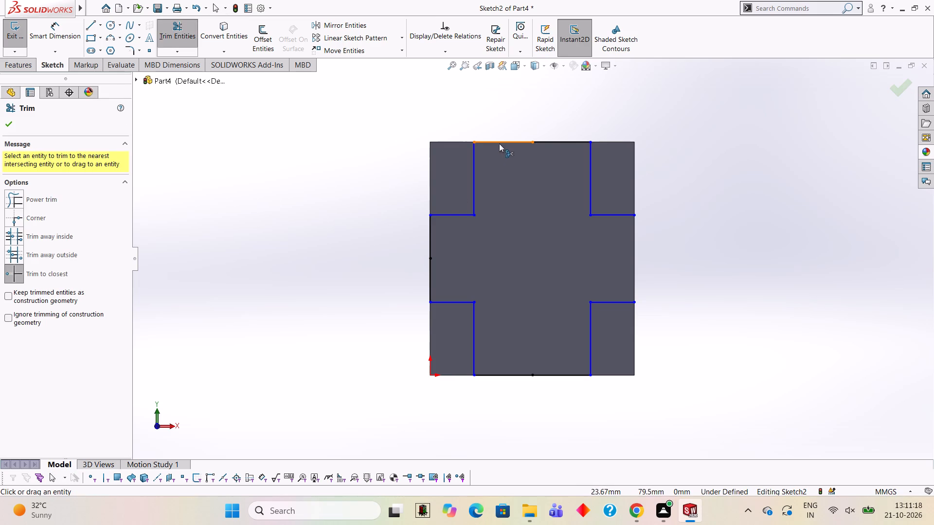
left_click(499, 143)
left_click(555, 140)
left_click(512, 376)
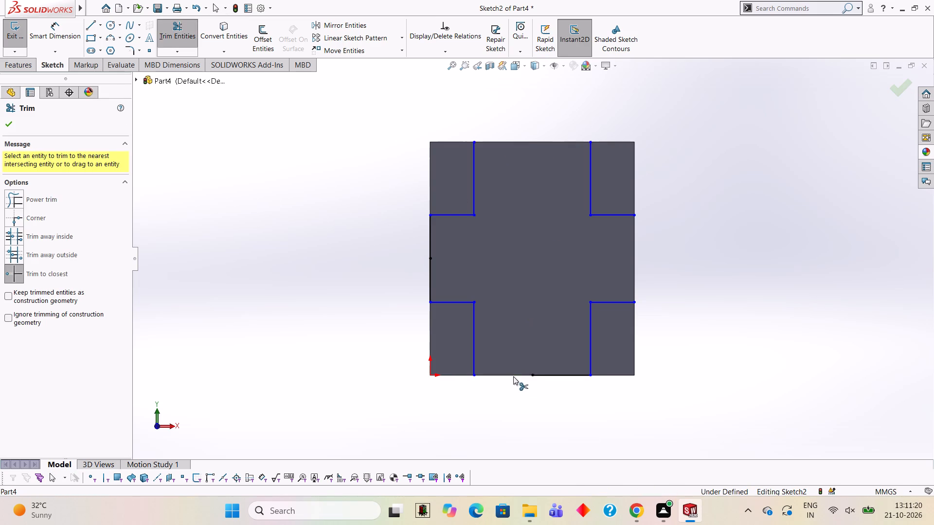
left_click(546, 378)
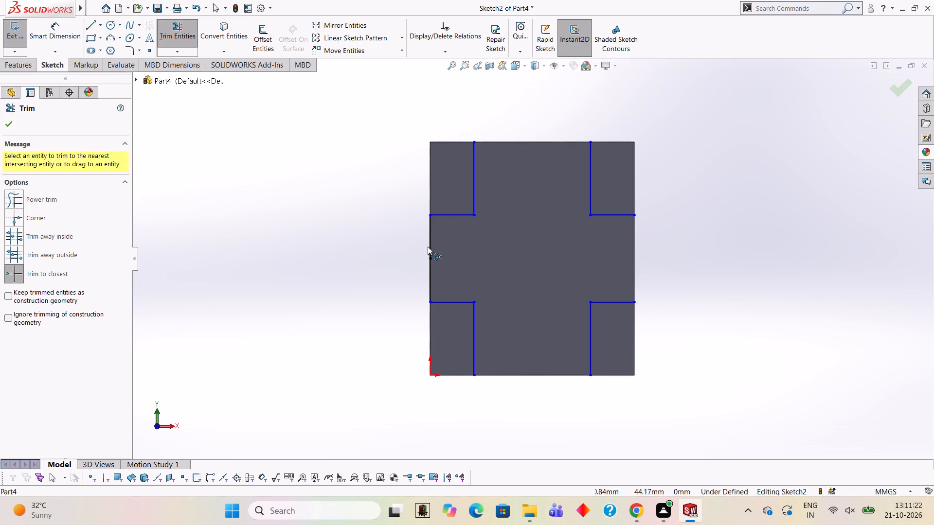
left_click(429, 246)
left_click(429, 273)
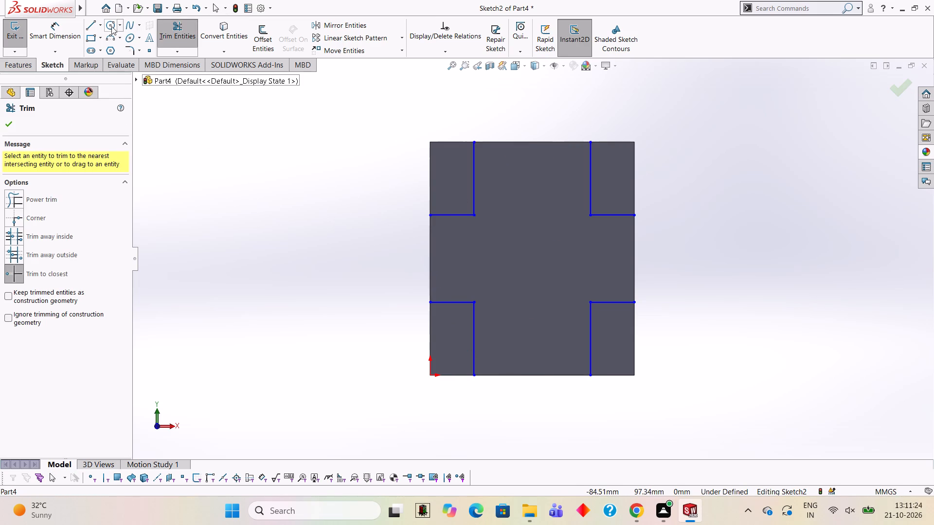
Close the upper-left corner rectangle with a 15 mm line along the top edge and a 25 mm line along the left edge.
left_click(93, 22)
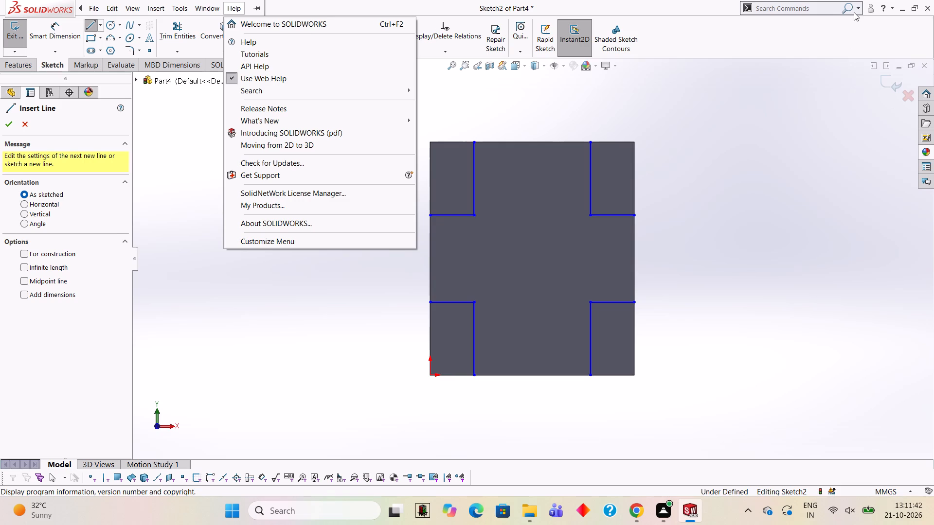
key("Escape")
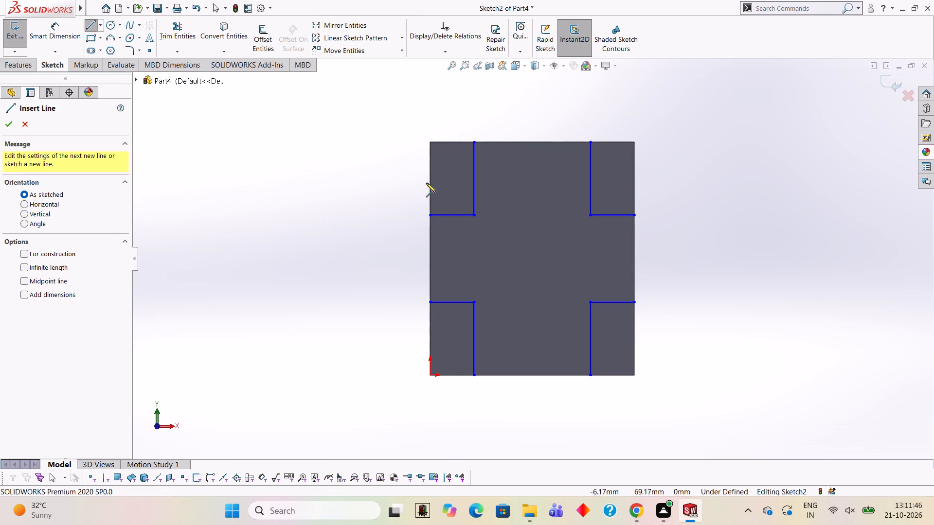
left_click(428, 140)
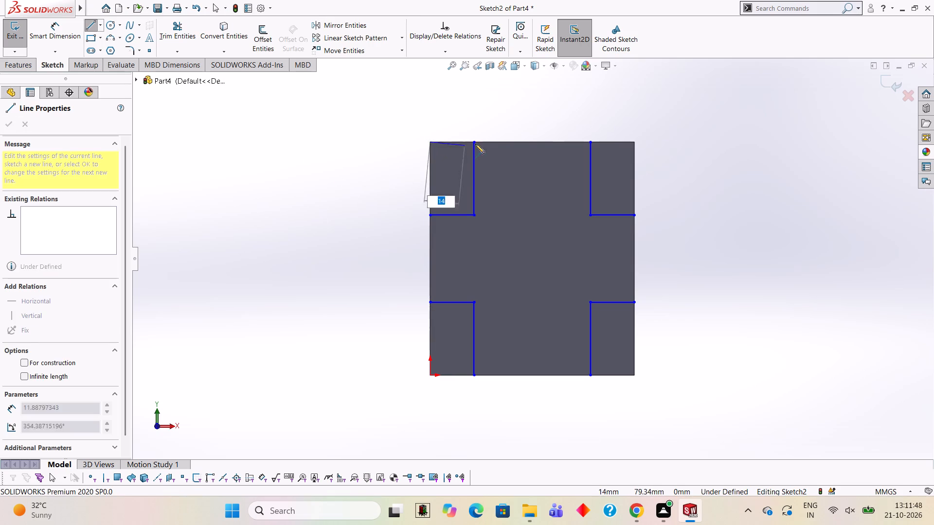
left_click(474, 141)
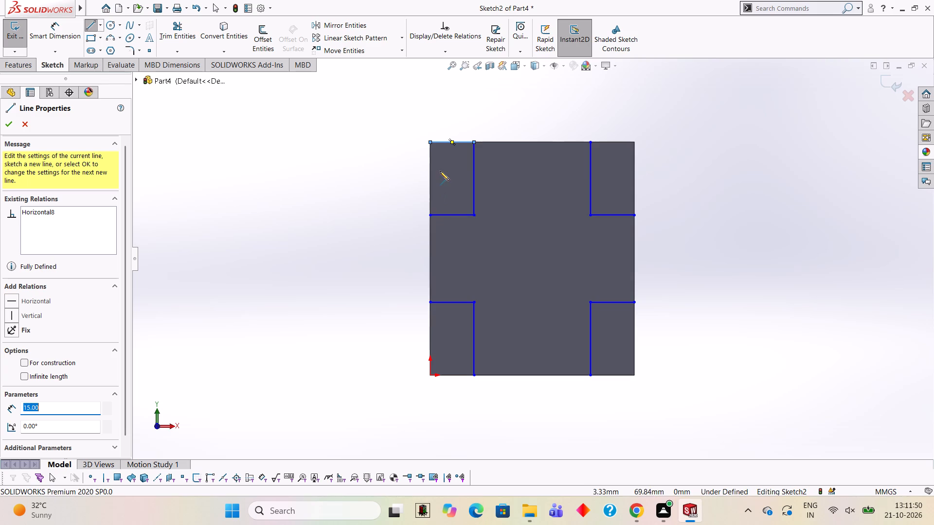
left_click(429, 142)
left_click(431, 214)
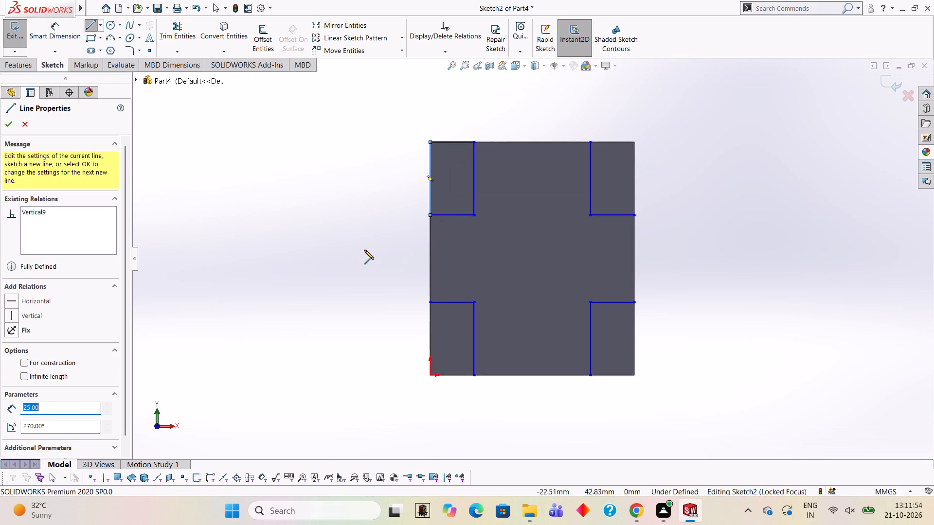
key("Escape")
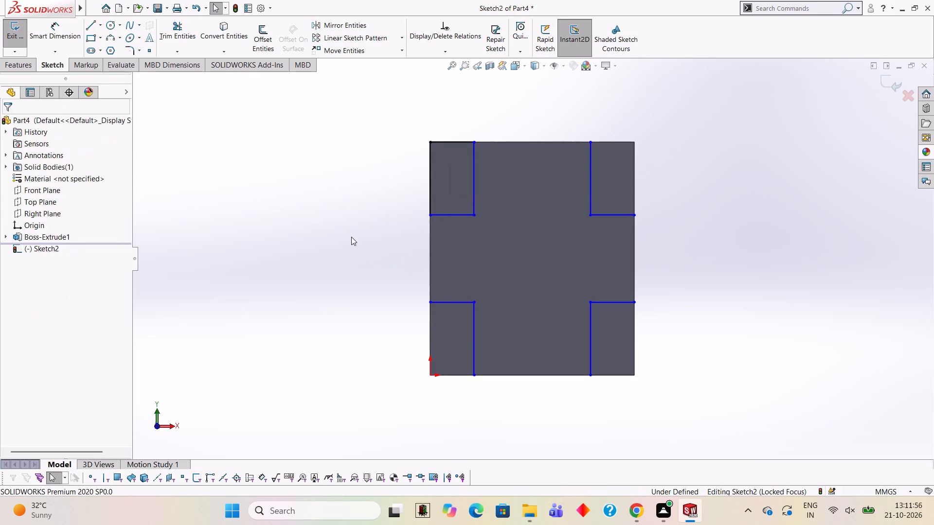
Close the upper-right corner rectangle with a 25 mm line along the right edge and a 15 mm line along the top edge.
left_click(90, 28)
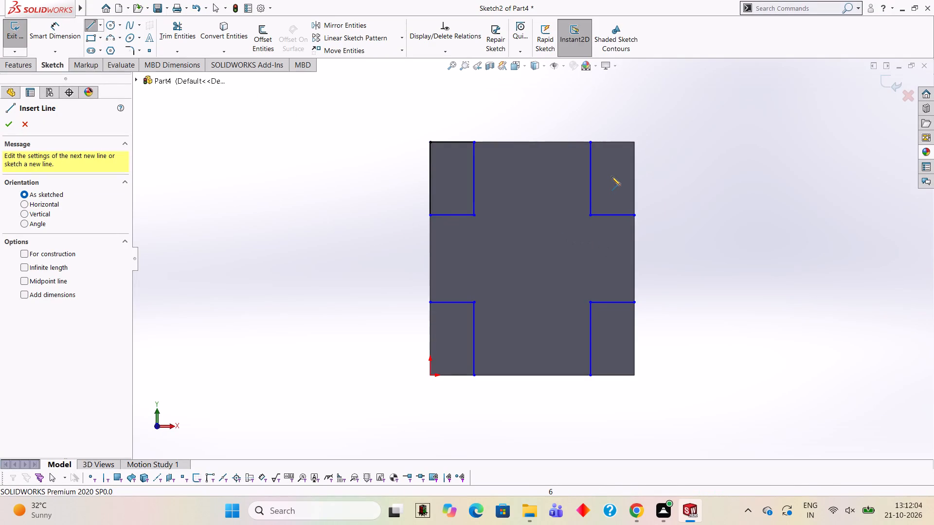
left_click(632, 140)
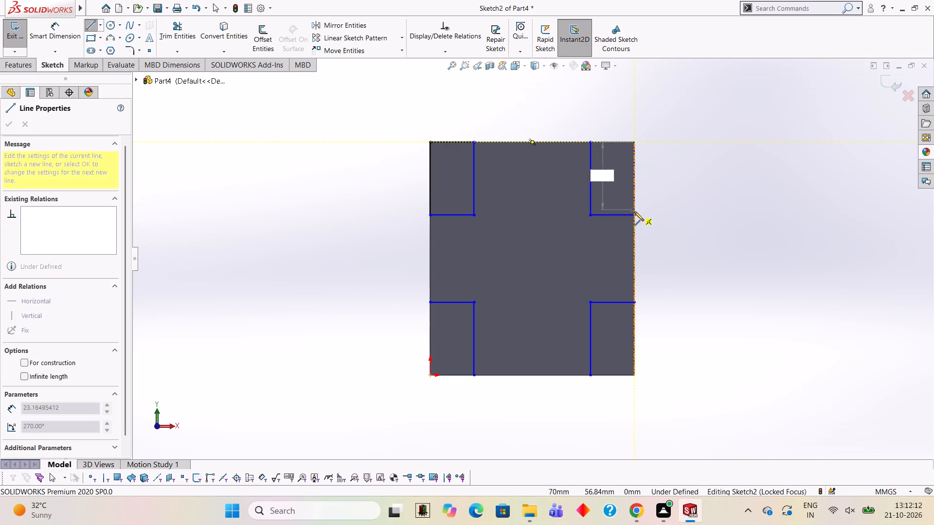
left_click(634, 214)
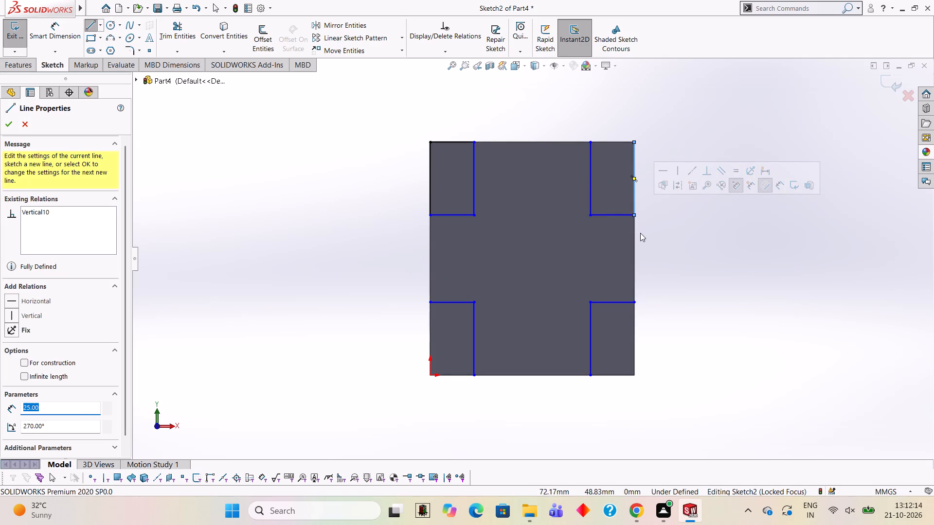
key("Escape")
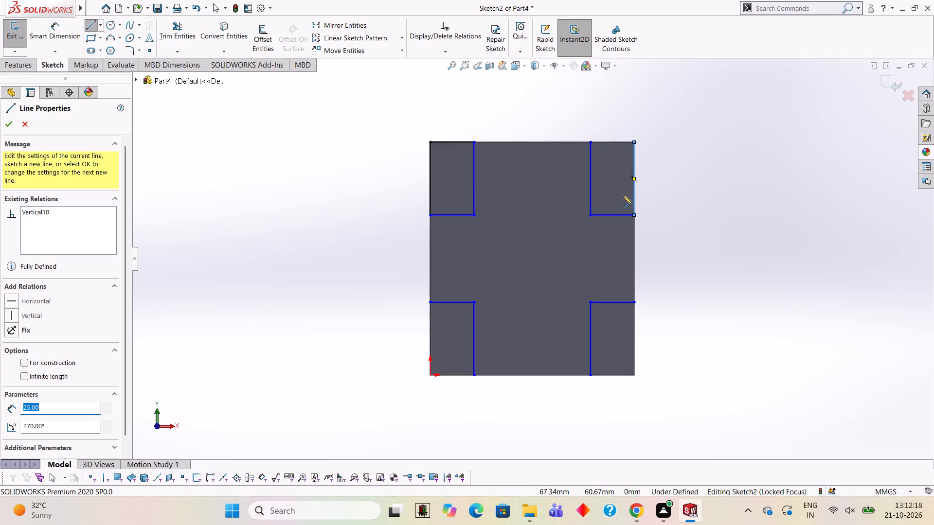
left_click(590, 140)
left_click(634, 142)
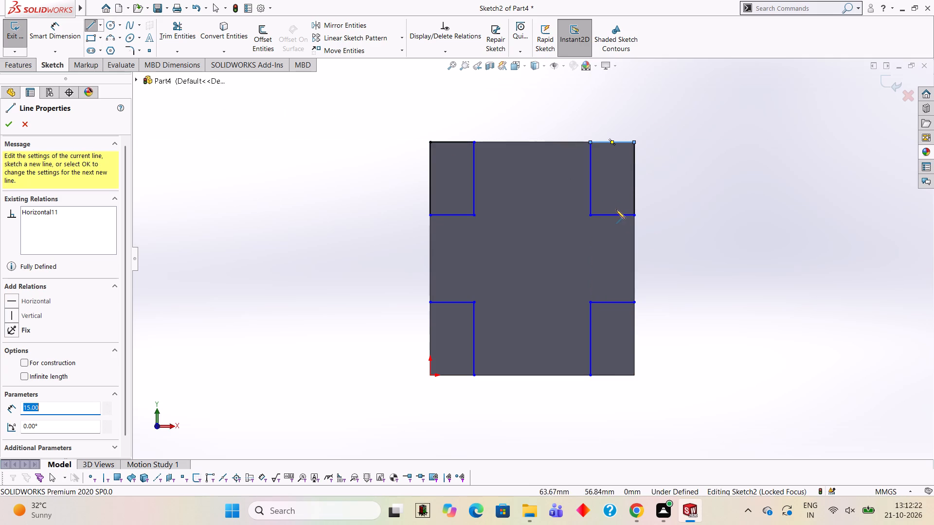
key("Escape")
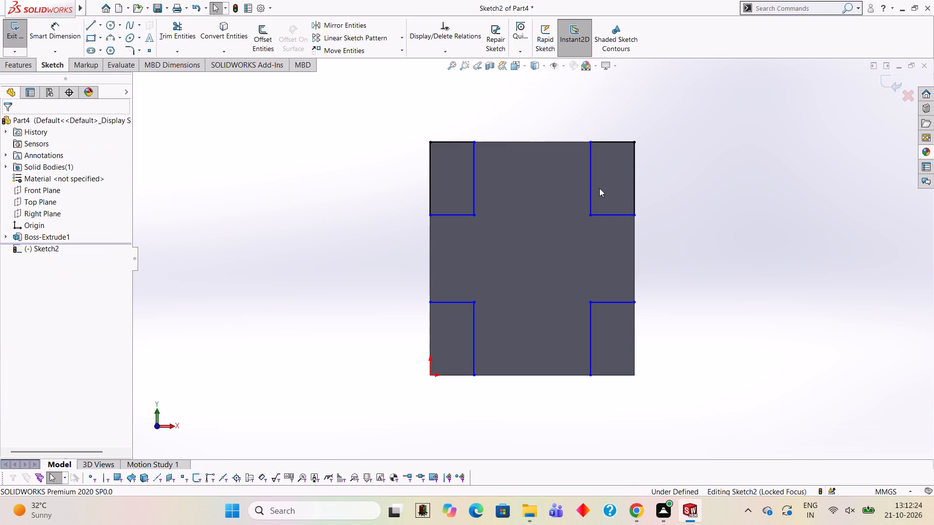
Close the lower-left corner rectangle with a 25 mm line down to the origin and a 15 mm line along the bottom edge.
left_click(91, 29)
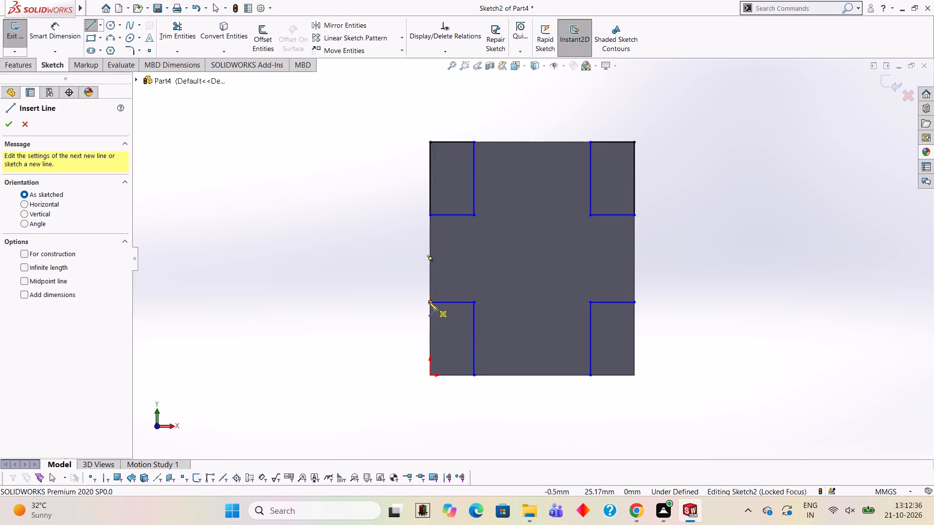
left_click(429, 302)
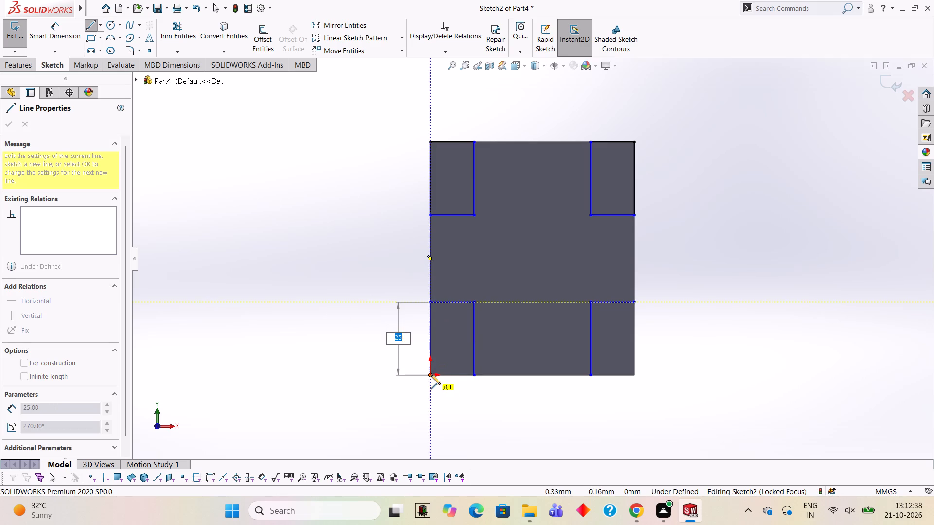
left_click(430, 375)
left_click(473, 375)
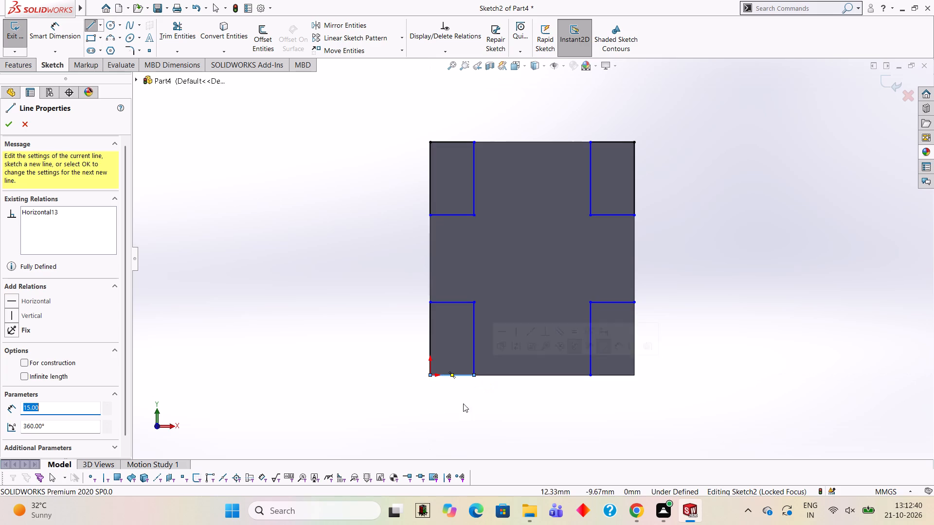
key("Escape")
key("Escape")
key("Escape")
key("Escape")
key("Escape")
key("Escape")
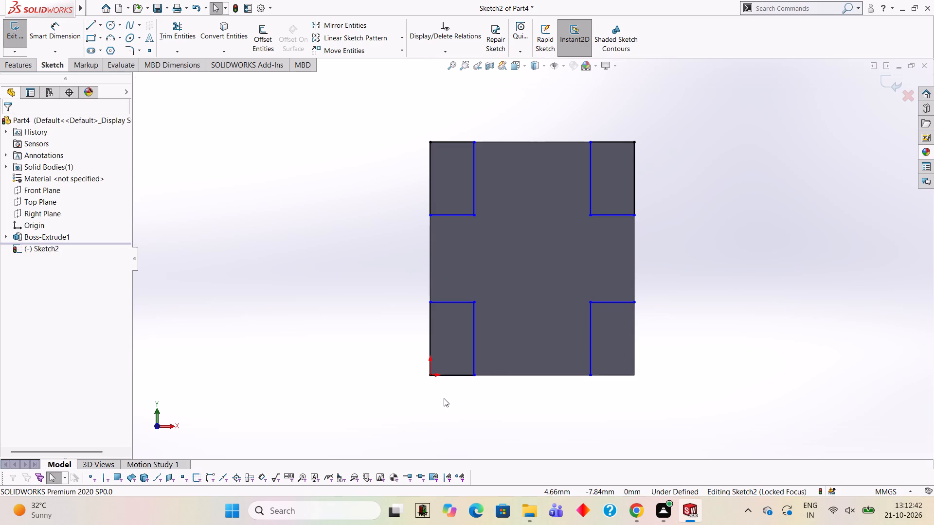
Close the lower-right corner rectangle with a 15 mm line along the bottom edge and a 25 mm line up the right edge.
left_click(94, 24)
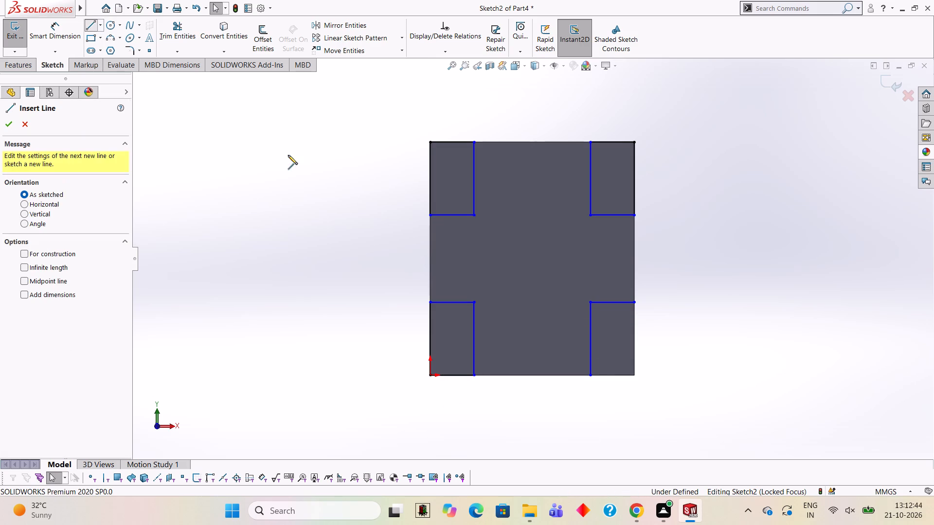
left_click(590, 374)
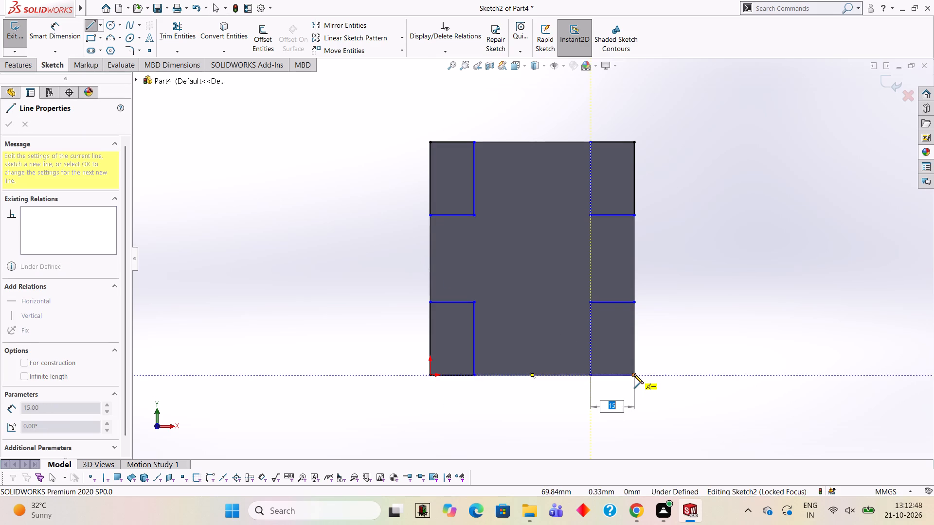
left_click(634, 374)
left_click(634, 301)
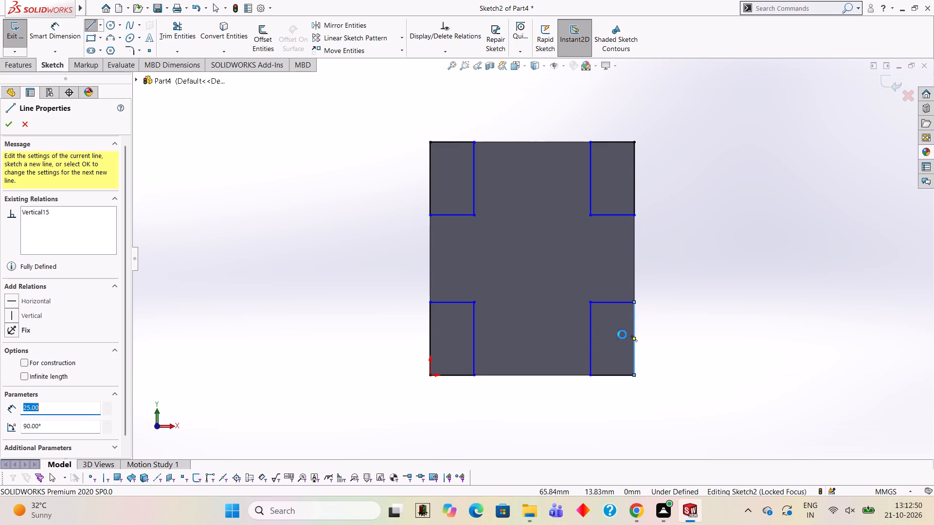
key("Escape")
key("Escape")
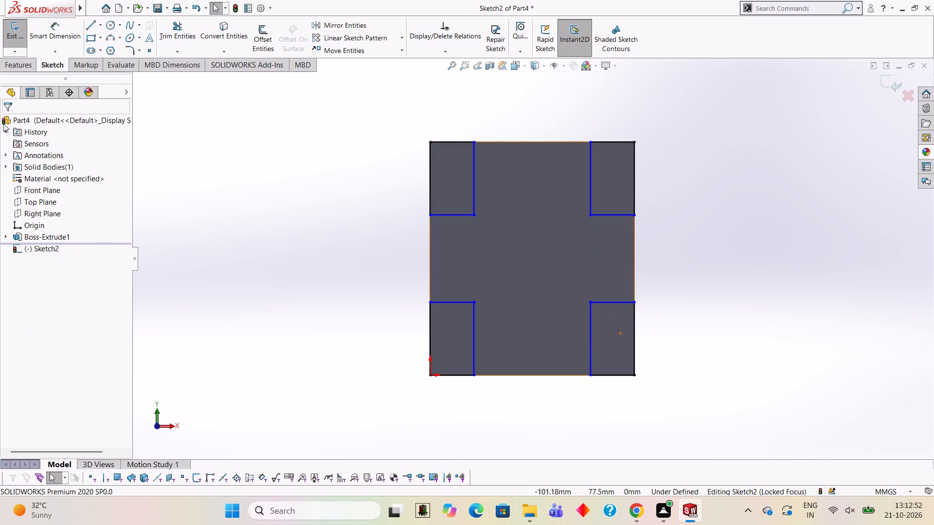
Extrude the four corner rectangles as a blind boss 10 mm deep, merged with the block.
left_click(30, 62)
left_click(30, 46)
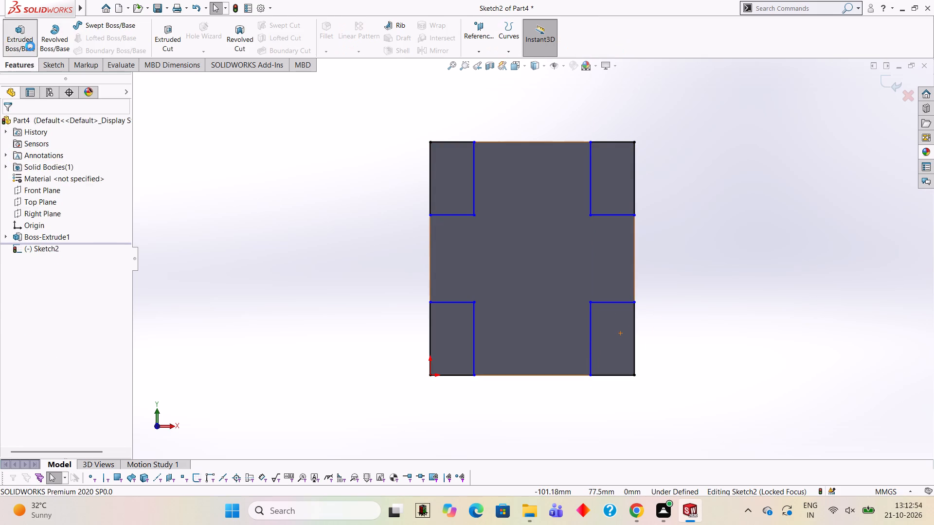
middle_click_drag(247, 211, 390, 266)
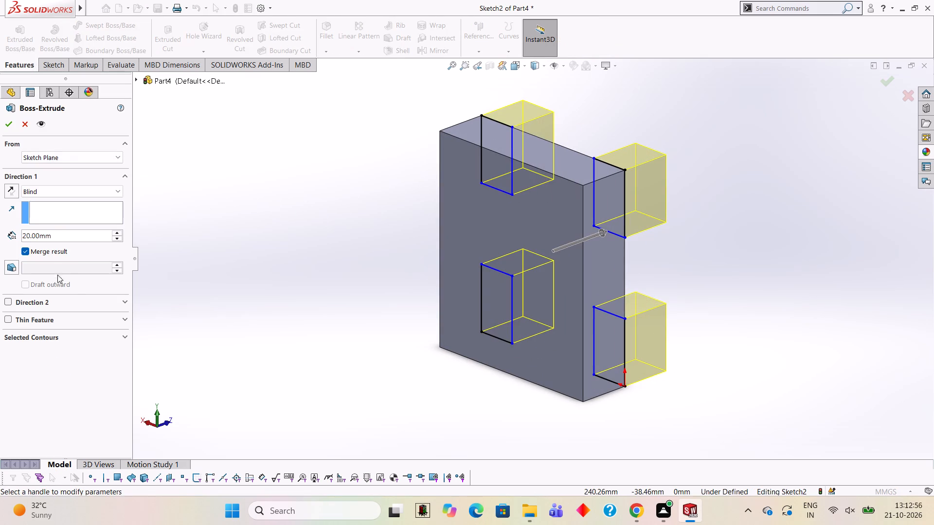
left_click(71, 236)
key("BackSpace")
key("BackSpace")
key("BackSpace")
key("BackSpace")
key("BackSpace")
key("BackSpace")
key("BackSpace")
key("BackSpace")
key("BackSpace")
key("BackSpace")
key("BackSpace")
key("BackSpace")
key("BackSpace")
key("BackSpace")
key("BackSpace")
key("BackSpace")
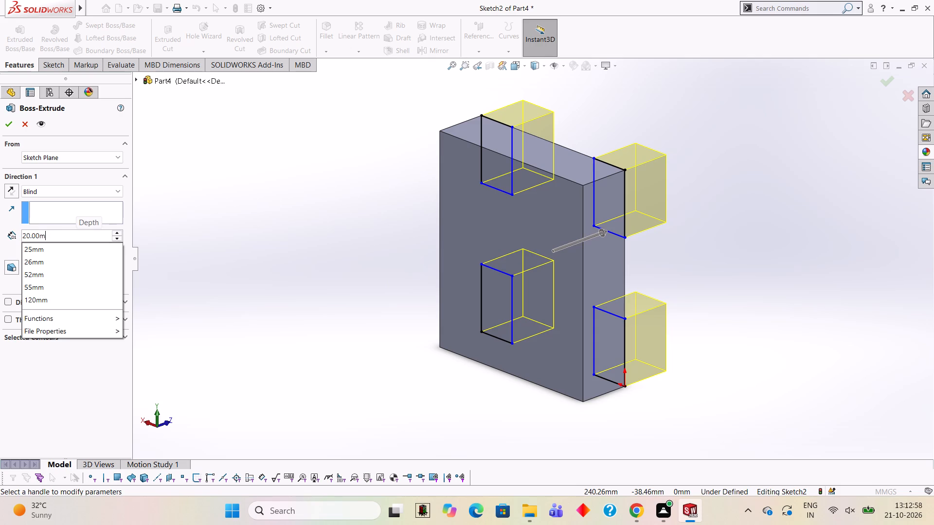
type("10")
key("Return")
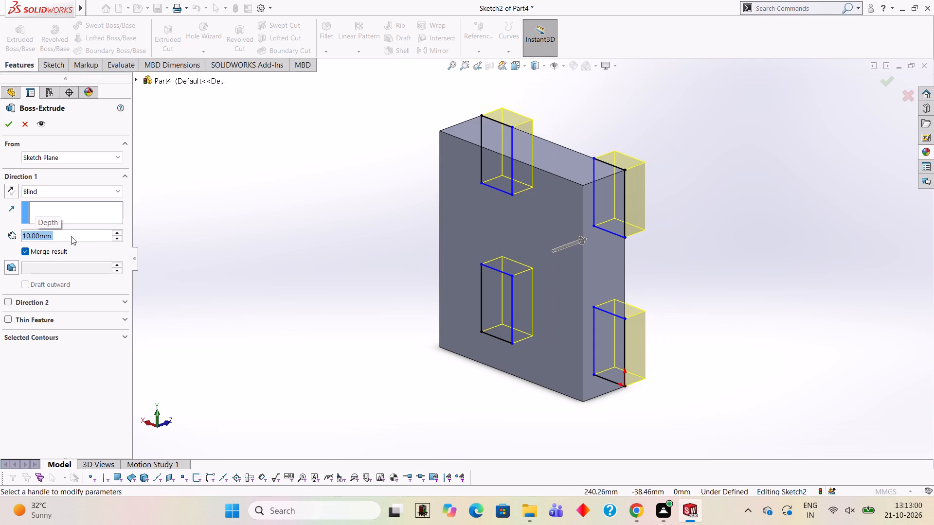
left_click(6, 124)
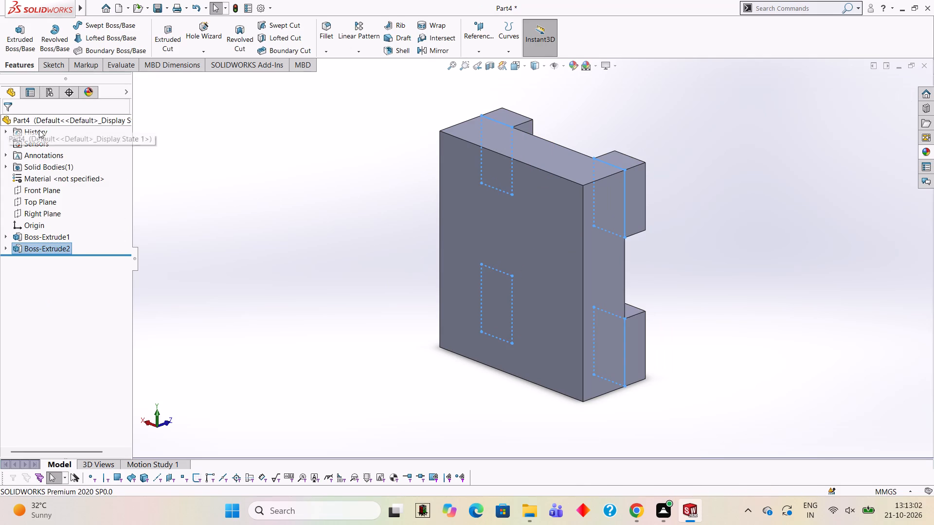
left_click(245, 180)
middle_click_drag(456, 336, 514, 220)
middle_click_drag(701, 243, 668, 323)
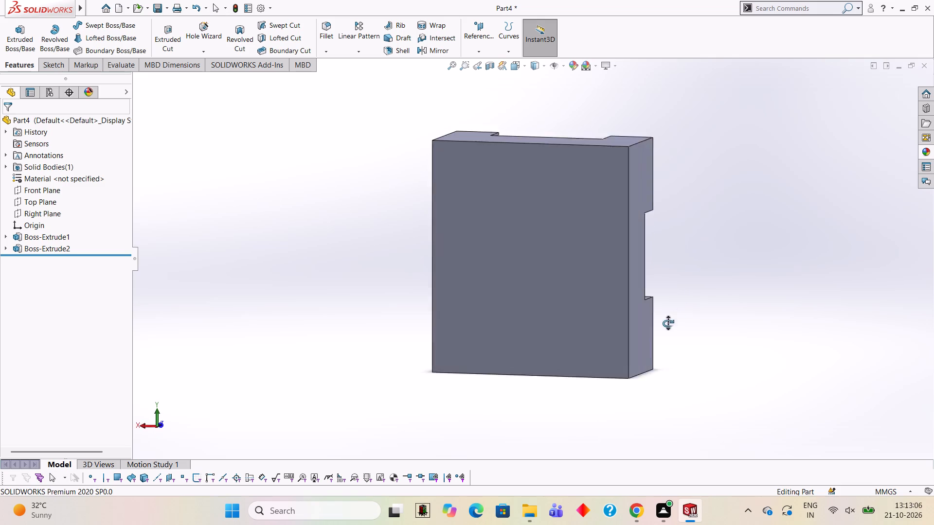
Examine the block and its four raised corner pads from all sides.
middle_click_drag(668, 323, 433, 314)
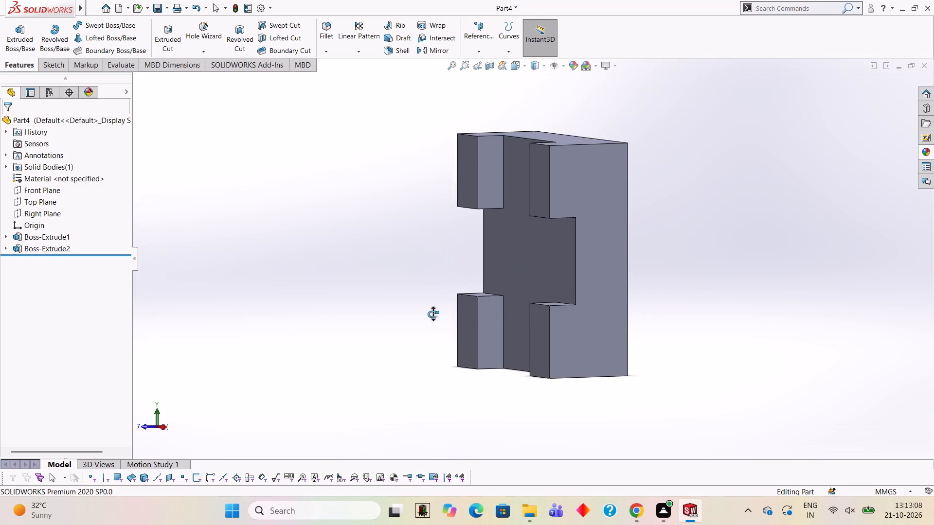
middle_click_drag(433, 314, 615, 315)
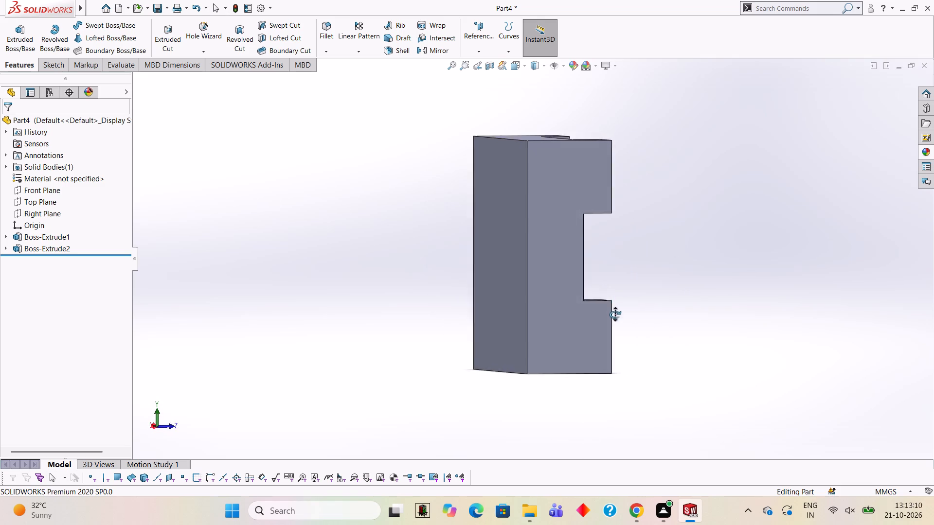
middle_click_drag(615, 315, 582, 357)
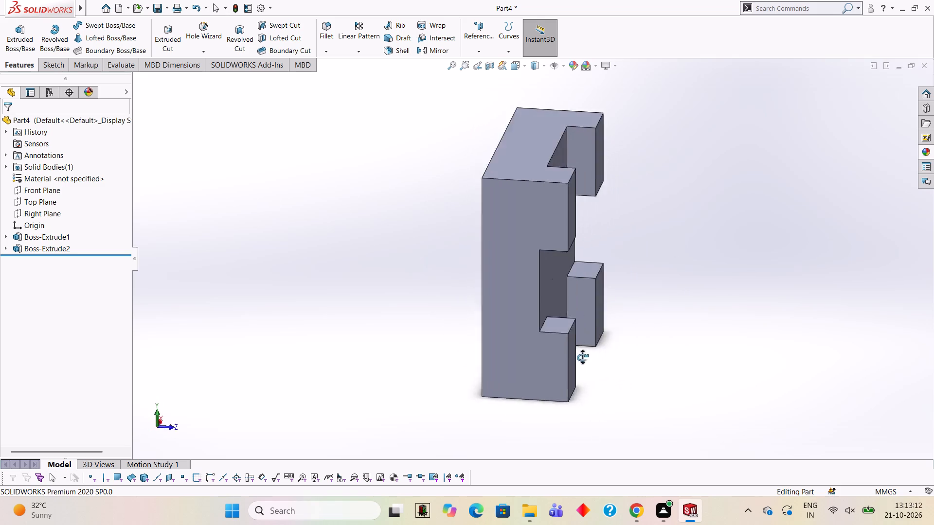
middle_click_drag(582, 357, 646, 245)
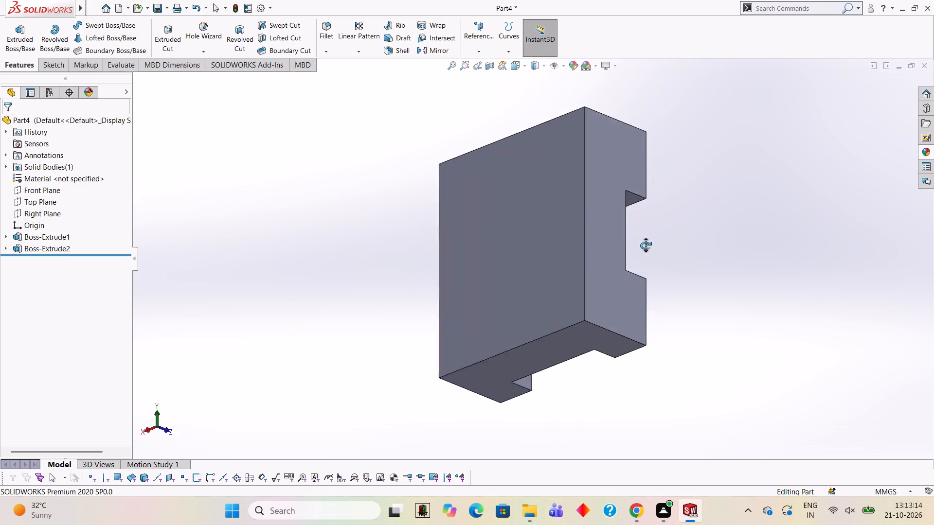
middle_click_drag(646, 245, 678, 290)
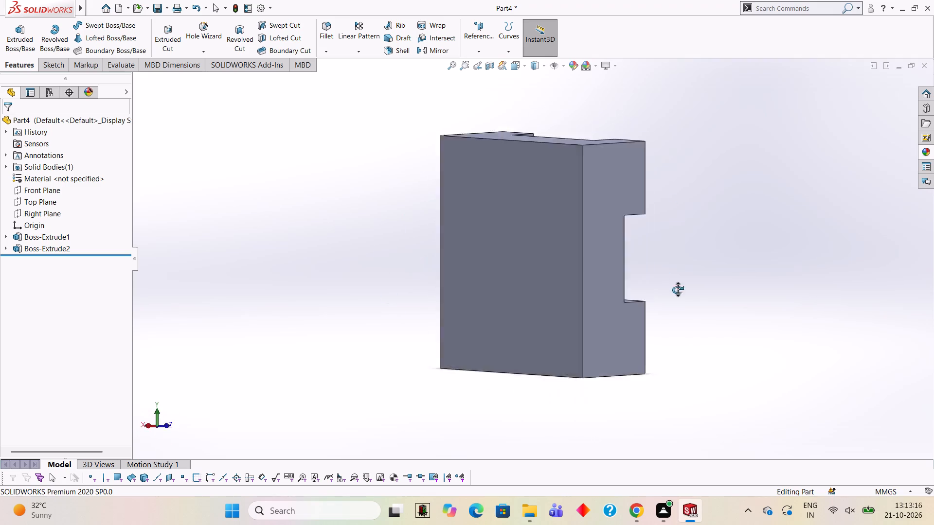
middle_click_drag(678, 290, 507, 382)
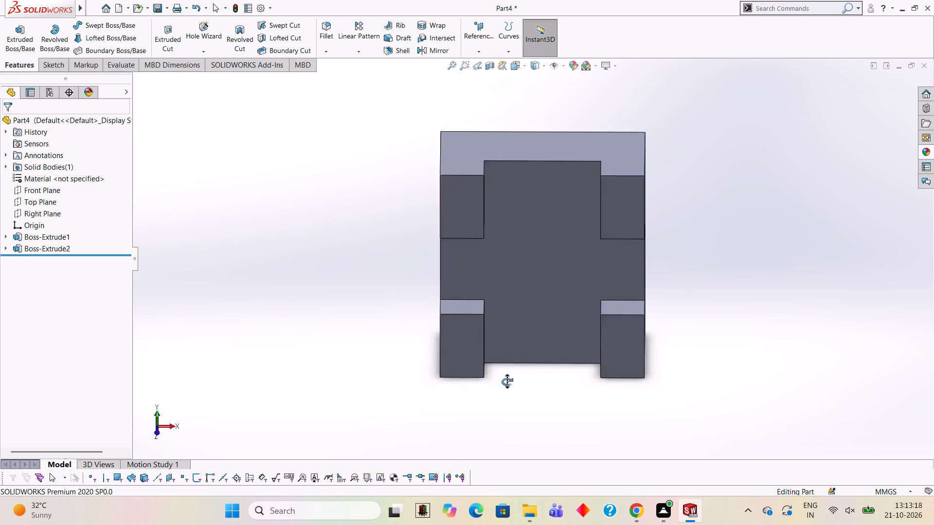
middle_click_drag(507, 382, 598, 296)
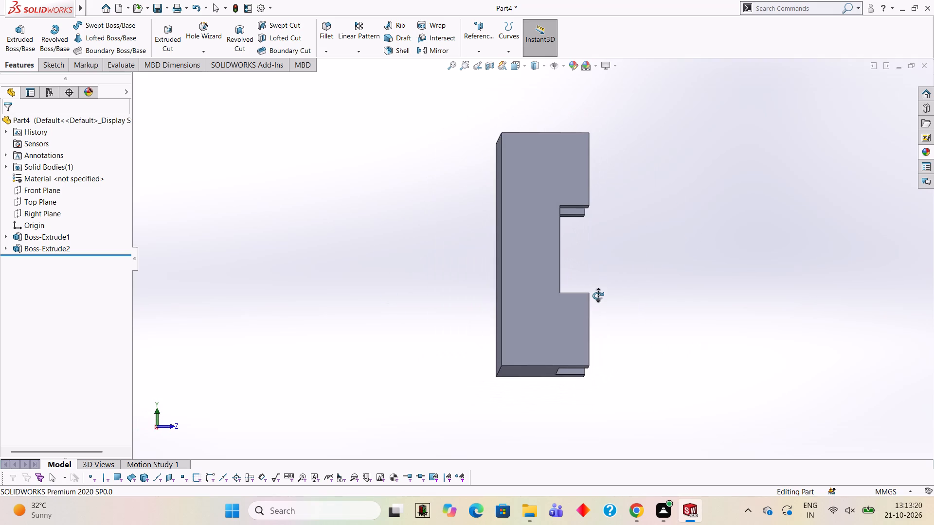
middle_click_drag(598, 296, 614, 294)
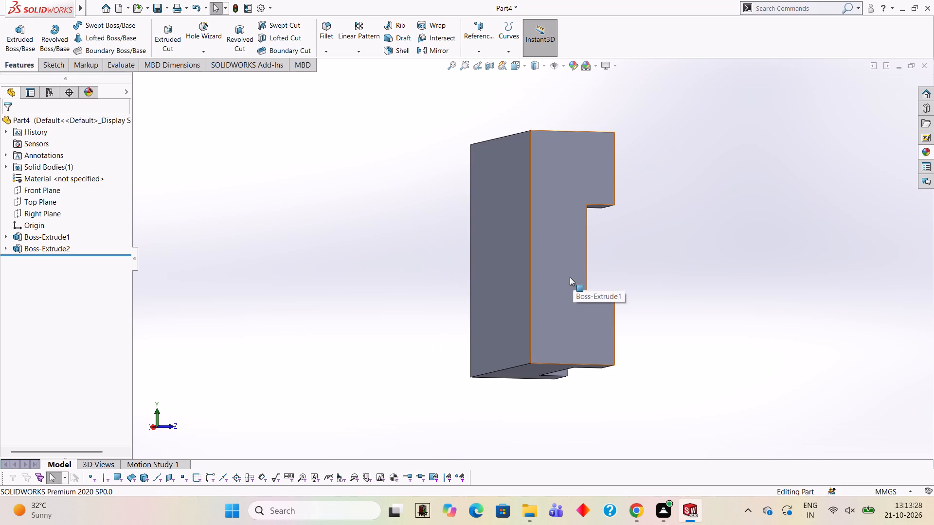
scroll(536, 251, "up", 2)
scroll(536, 251, "down", 2)
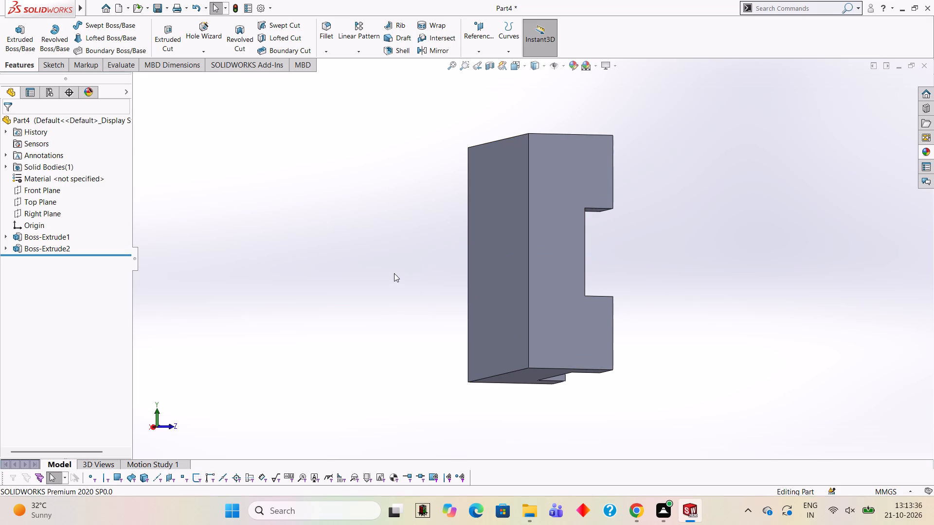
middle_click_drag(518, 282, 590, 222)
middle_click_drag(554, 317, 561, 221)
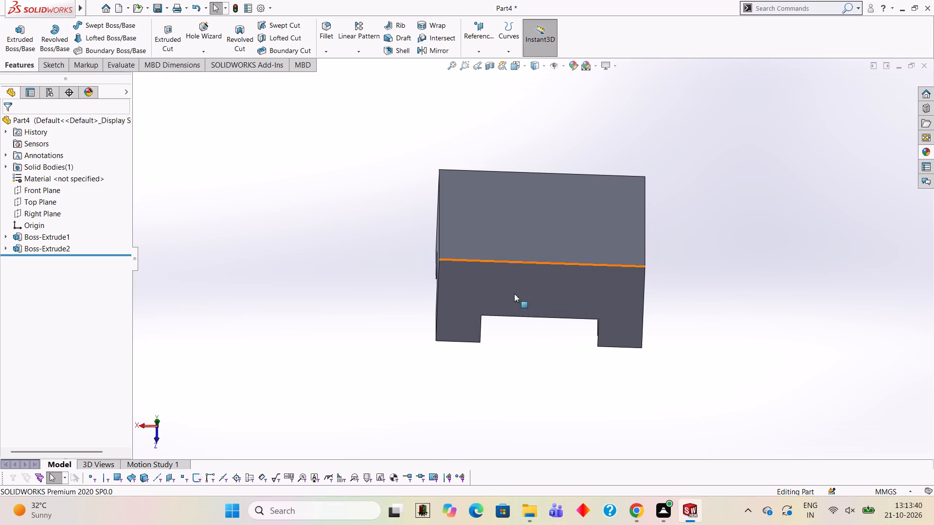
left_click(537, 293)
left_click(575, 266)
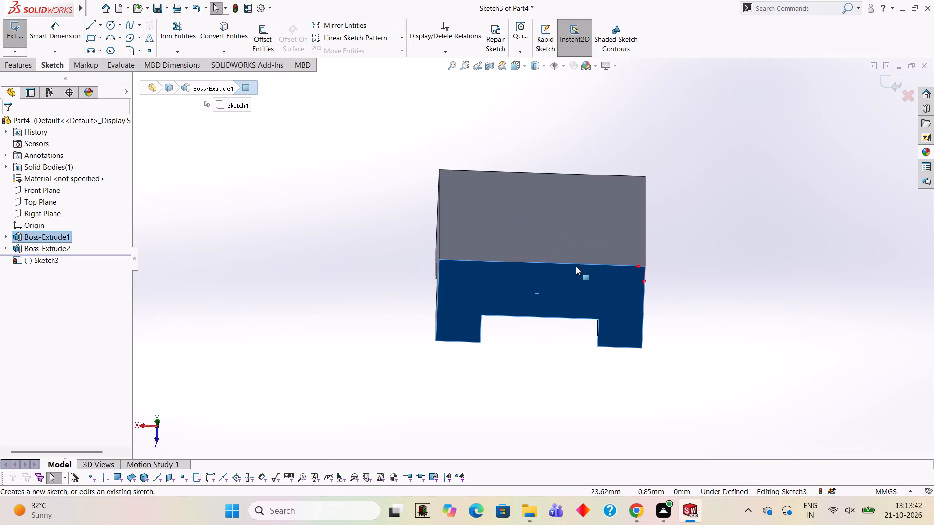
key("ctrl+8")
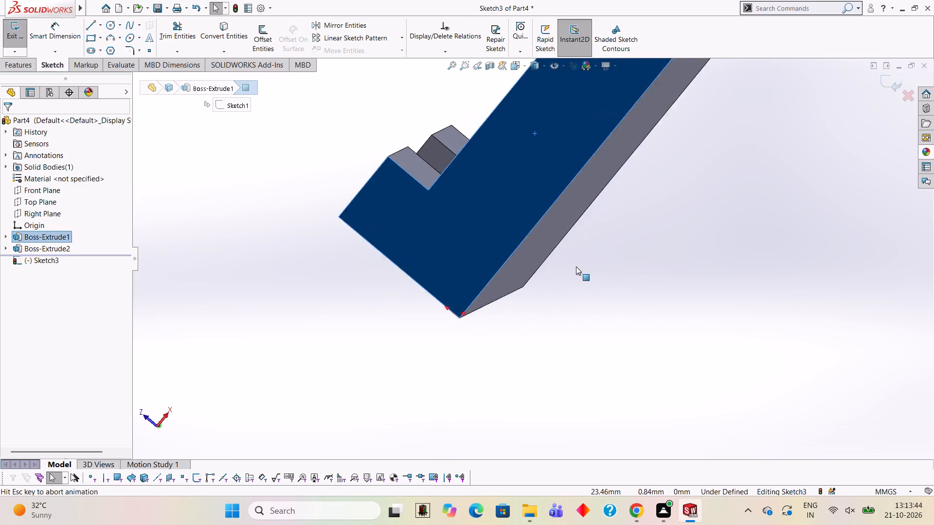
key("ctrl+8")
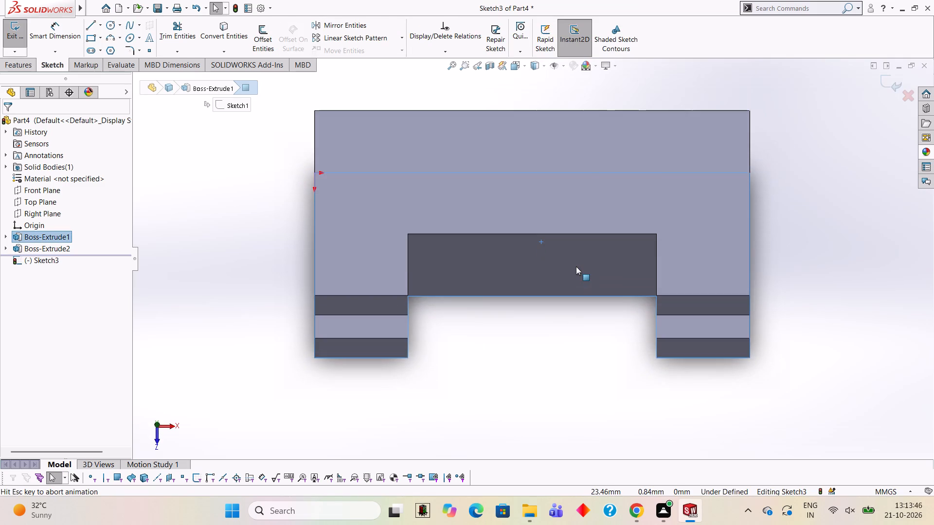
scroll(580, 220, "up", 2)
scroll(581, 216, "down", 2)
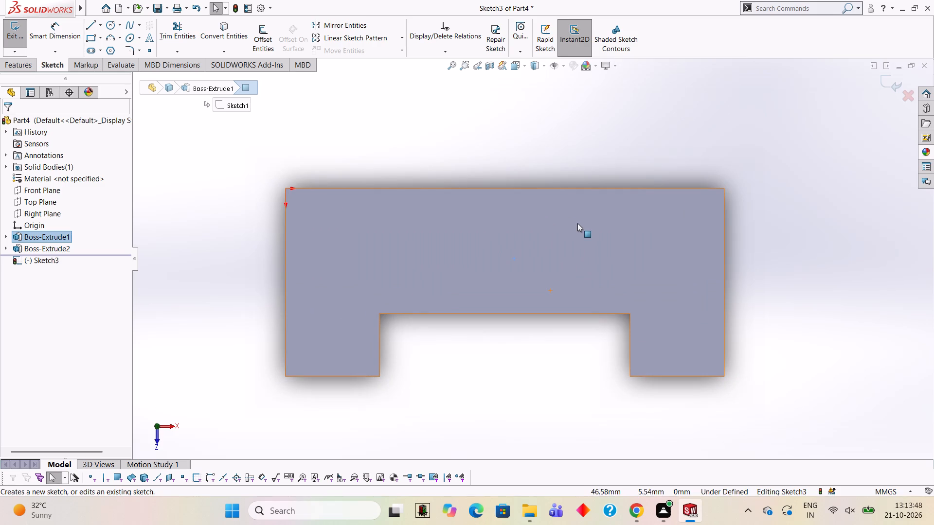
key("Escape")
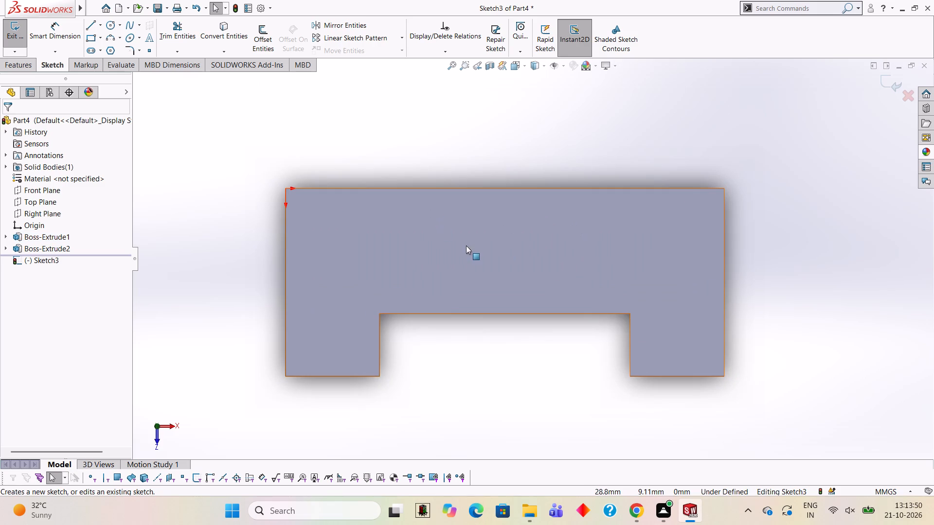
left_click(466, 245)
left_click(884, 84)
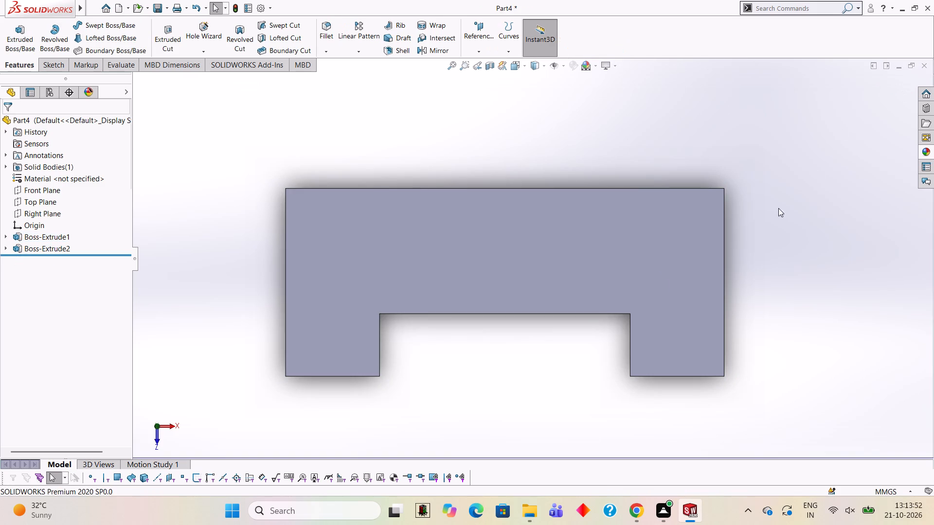
Start a sketch on the block's top face and draw an 80 mm line straight backwards from midway between the pad fronts.
left_click(497, 258)
left_click(538, 233)
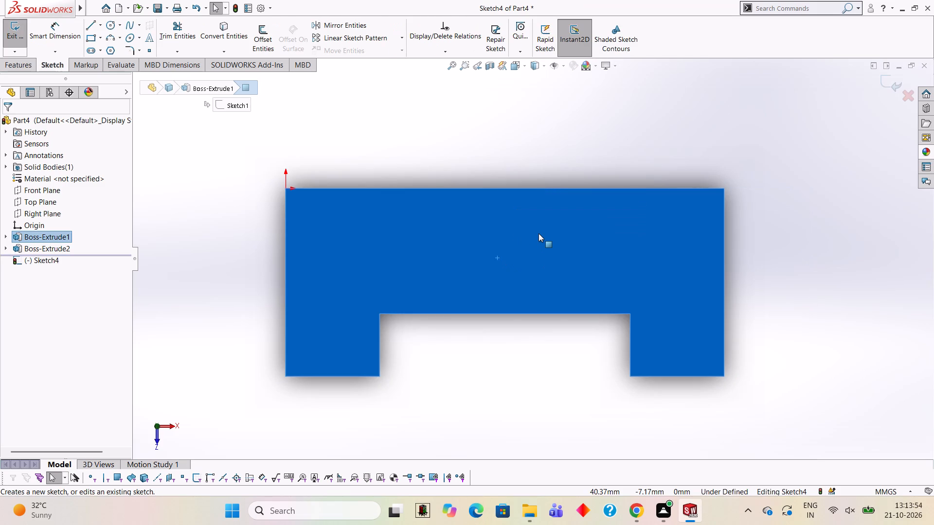
key("ctrl+8")
scroll(694, 206, "up", 2)
scroll(685, 206, "down", 1)
scroll(551, 156, "up", 1)
scroll(551, 156, "down", 2)
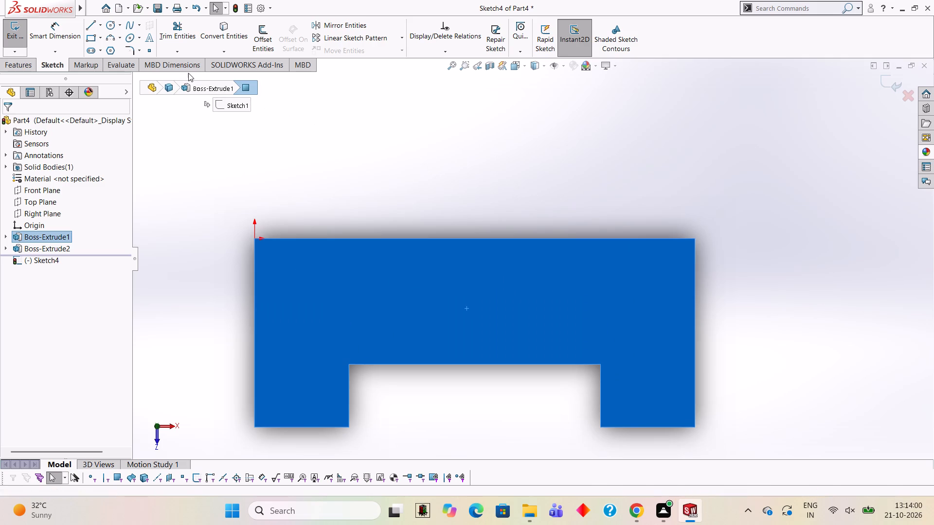
left_click(88, 26)
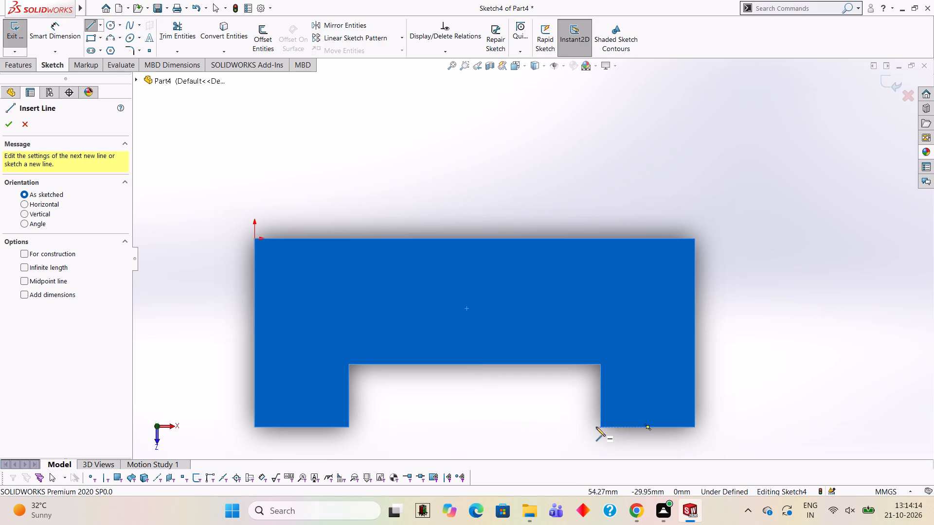
left_click(473, 427)
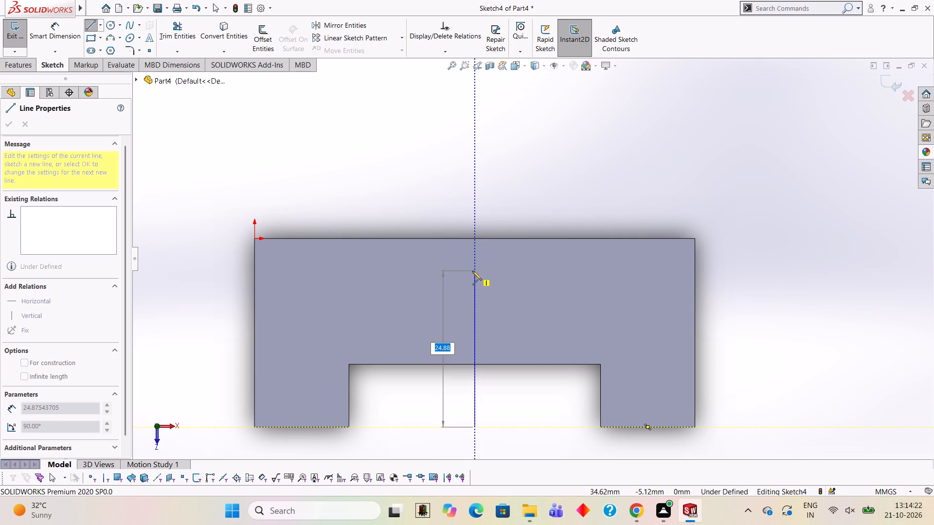
type("80")
key("Return")
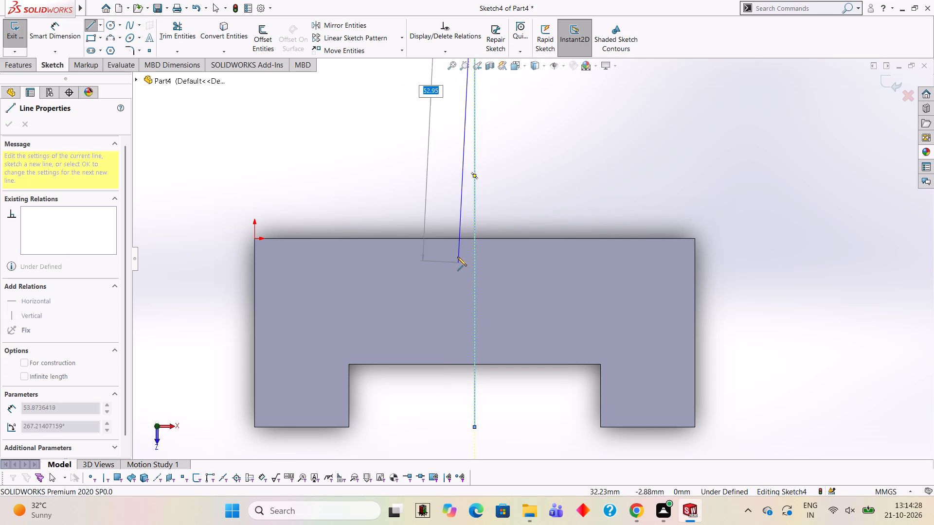
Sketch a 70 mm wide, about 50 mm deep rectangle behind the block's rear edge, its far side in two 35 mm halves meeting the 80 mm line's end.
scroll(579, 367, "up", 3)
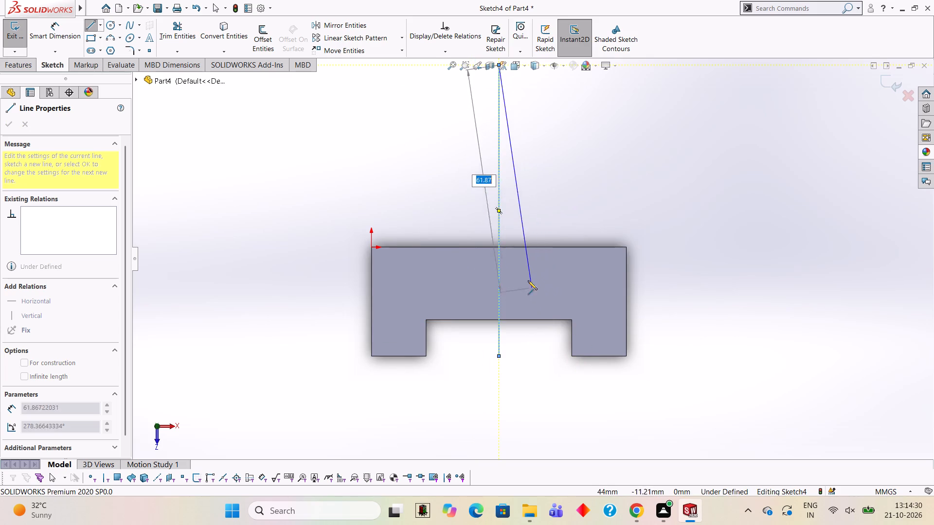
scroll(529, 283, "up", 1)
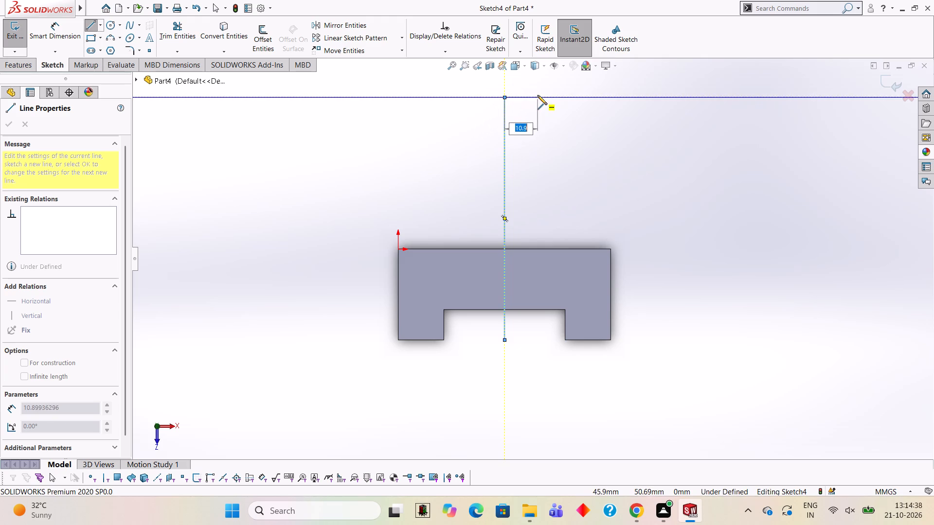
left_click(397, 95)
left_click(398, 248)
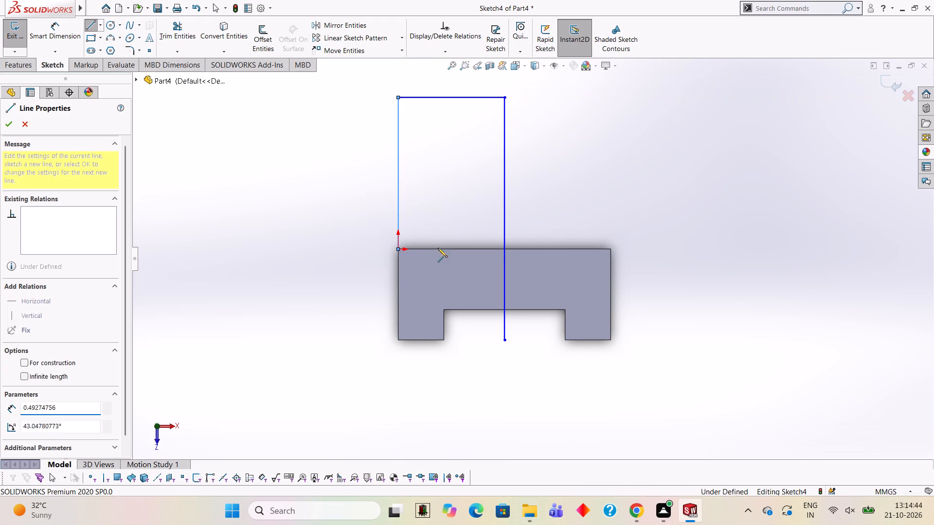
left_click(610, 247)
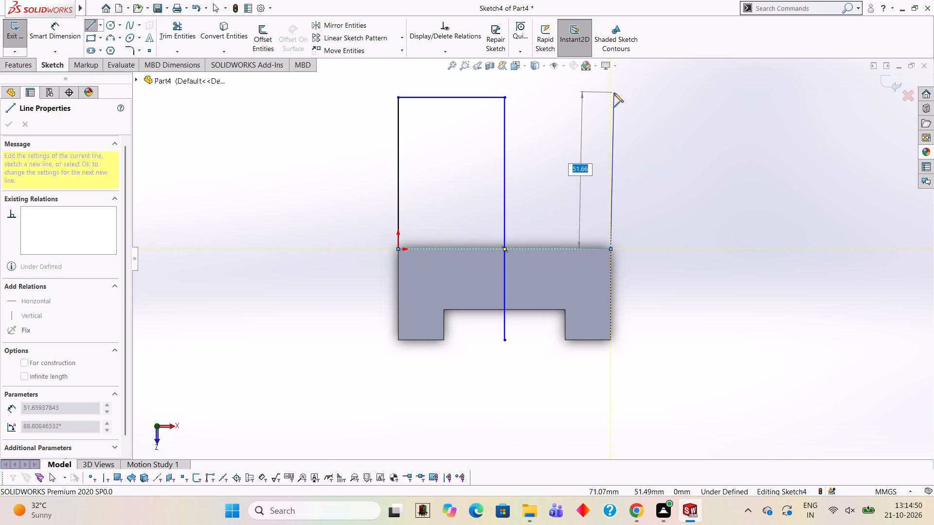
left_click(613, 97)
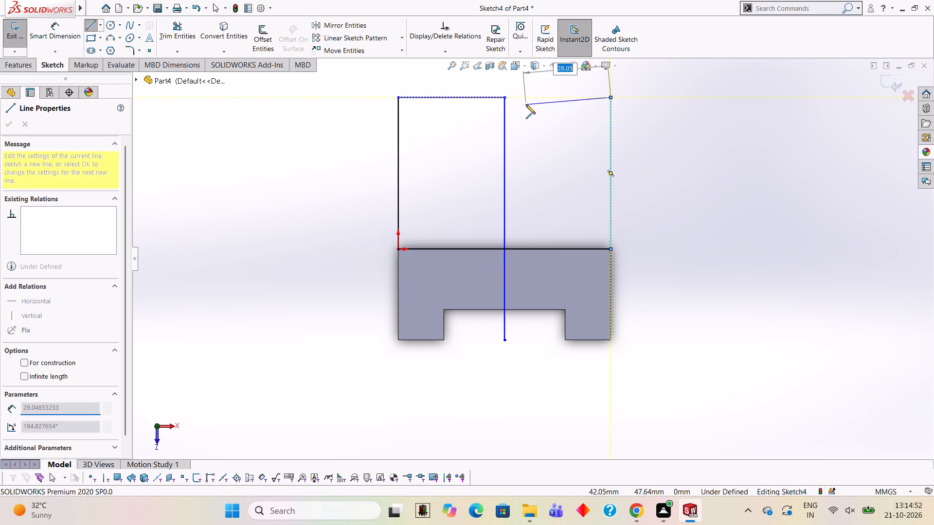
left_click(502, 96)
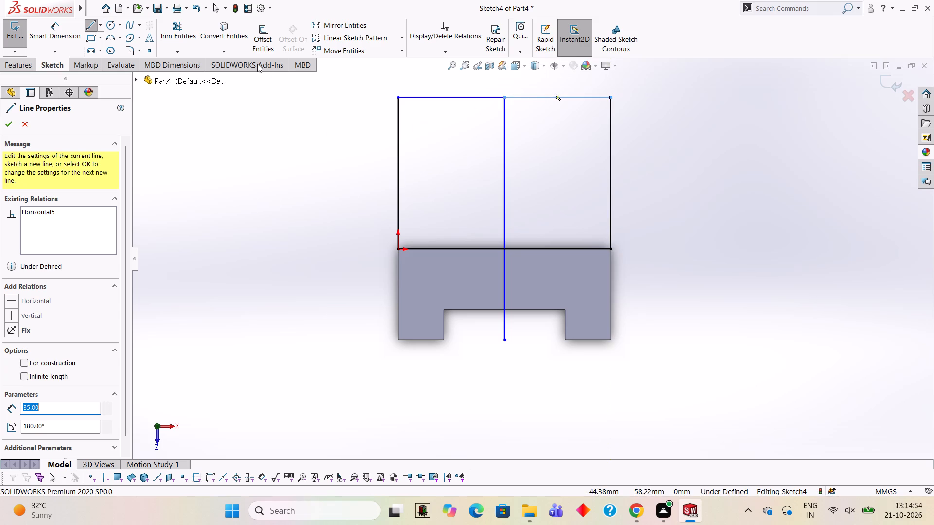
Trim away the whole 80 mm centre line and both 35 mm halves of the rectangle's far side.
left_click(182, 35)
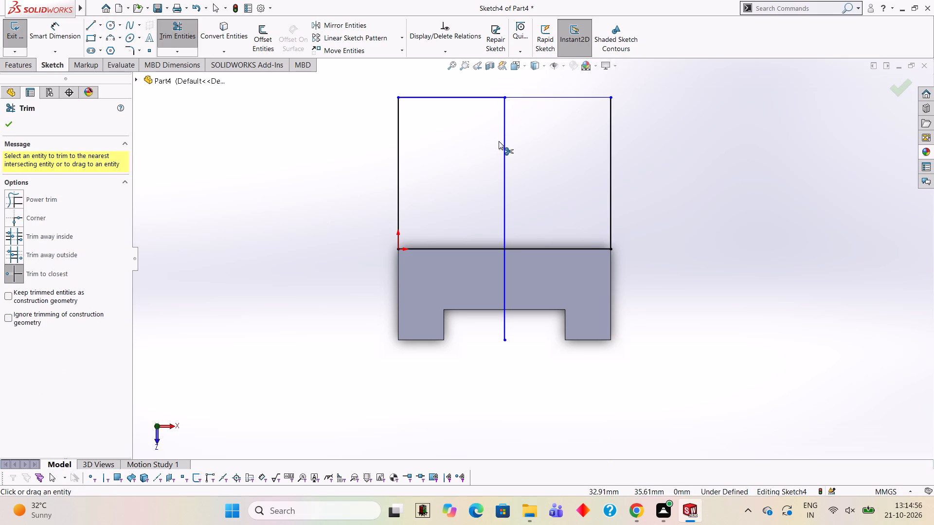
left_click(505, 144)
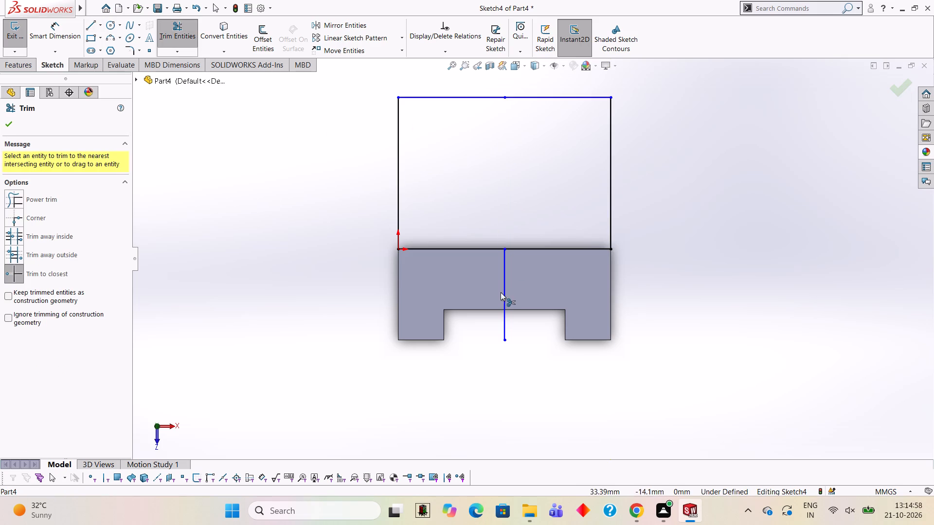
left_click(503, 294)
left_click(494, 99)
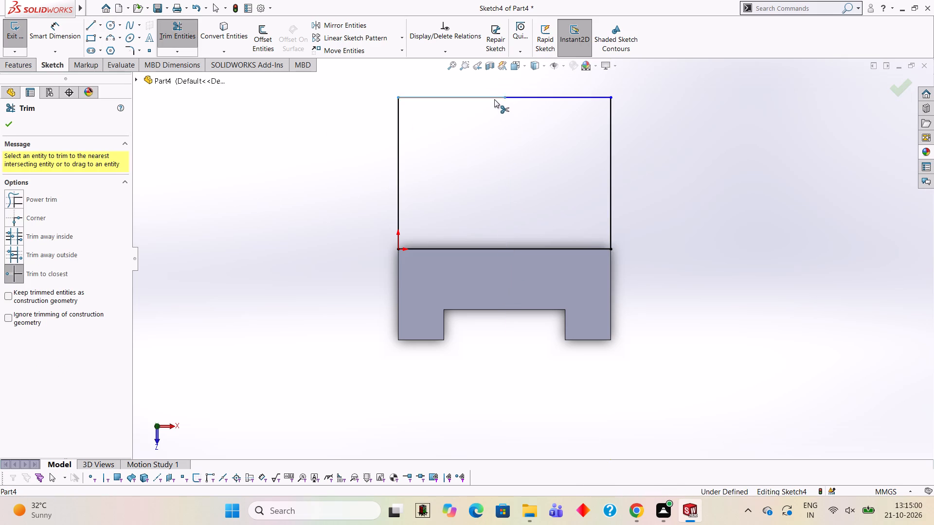
left_click(513, 99)
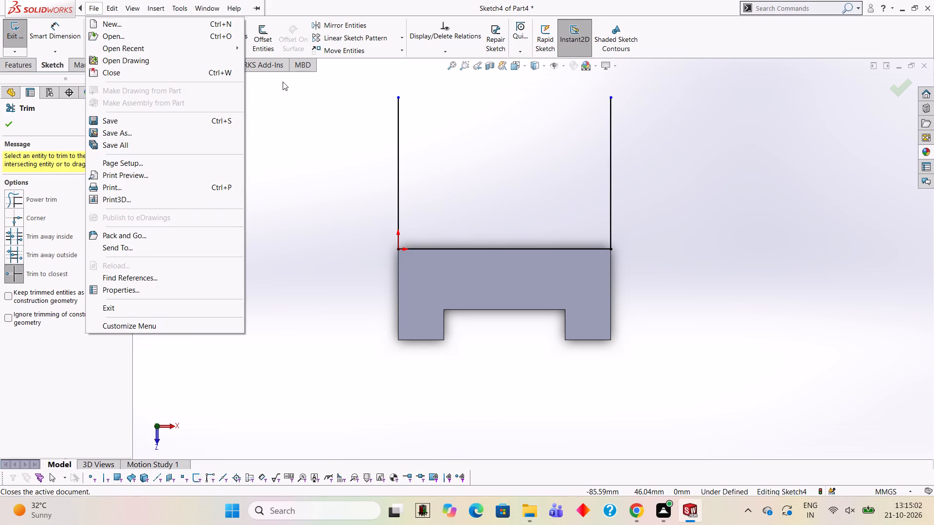
left_click(303, 94)
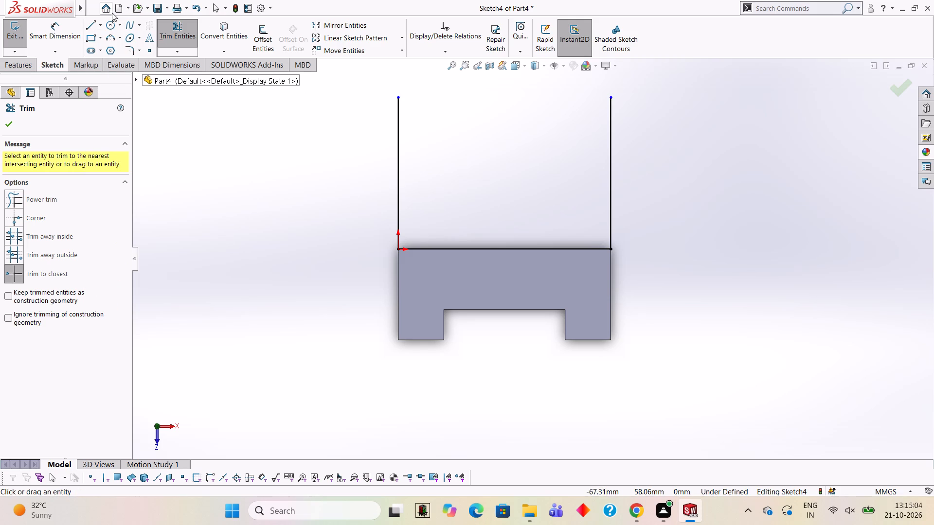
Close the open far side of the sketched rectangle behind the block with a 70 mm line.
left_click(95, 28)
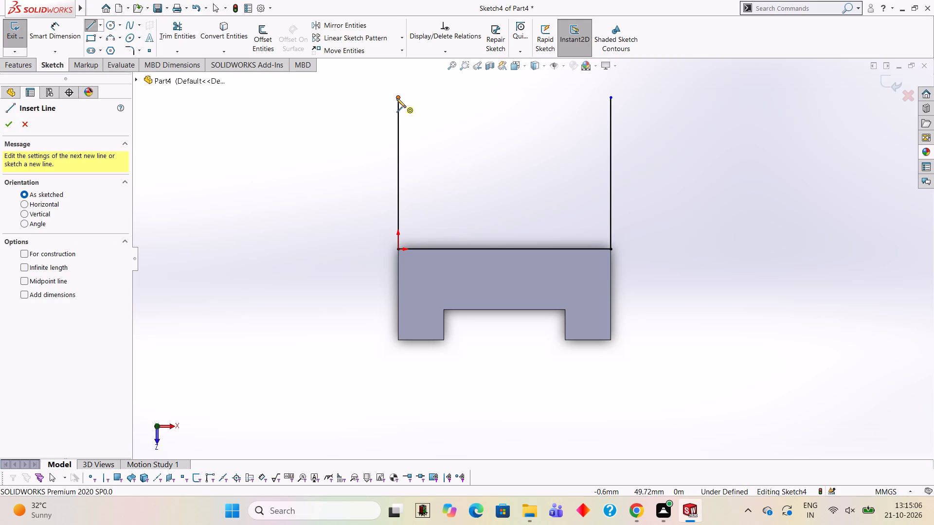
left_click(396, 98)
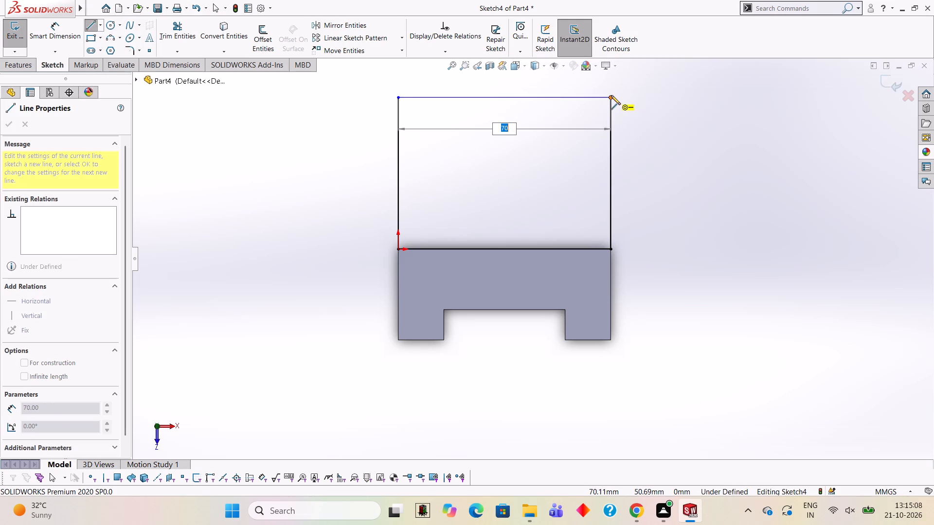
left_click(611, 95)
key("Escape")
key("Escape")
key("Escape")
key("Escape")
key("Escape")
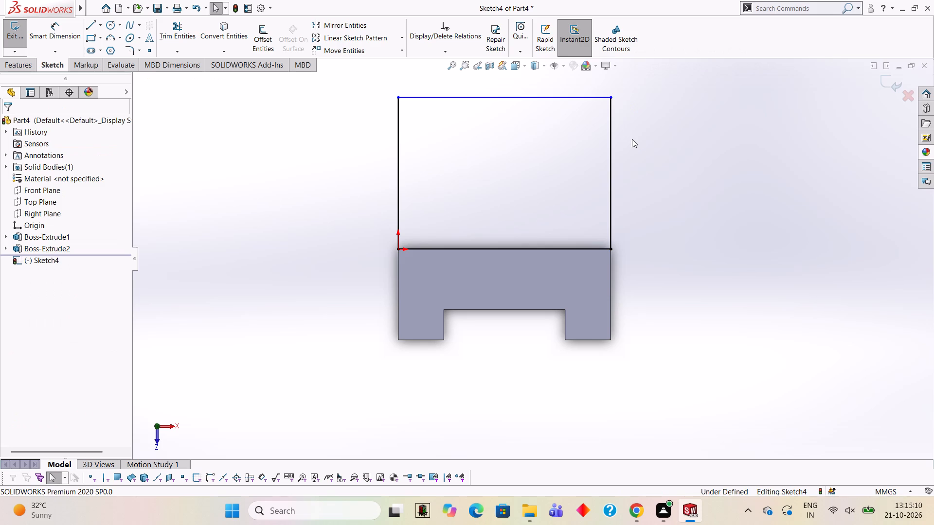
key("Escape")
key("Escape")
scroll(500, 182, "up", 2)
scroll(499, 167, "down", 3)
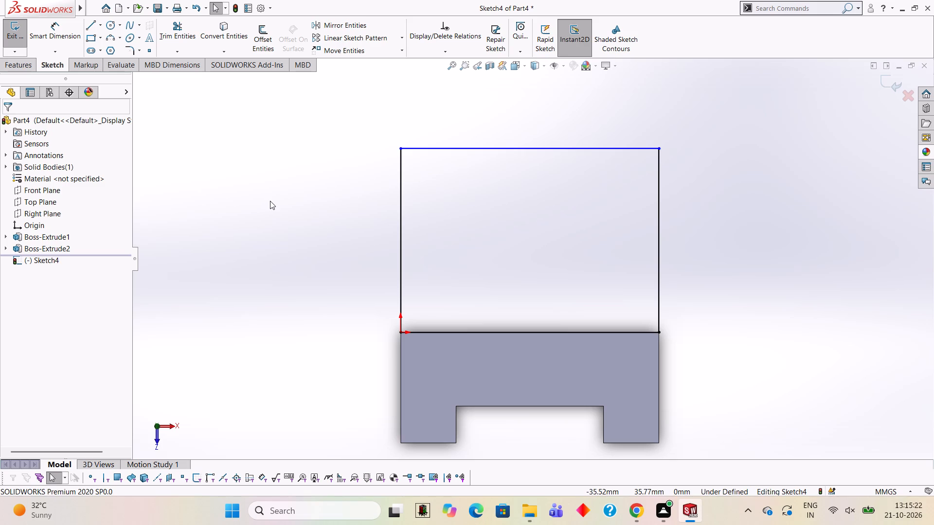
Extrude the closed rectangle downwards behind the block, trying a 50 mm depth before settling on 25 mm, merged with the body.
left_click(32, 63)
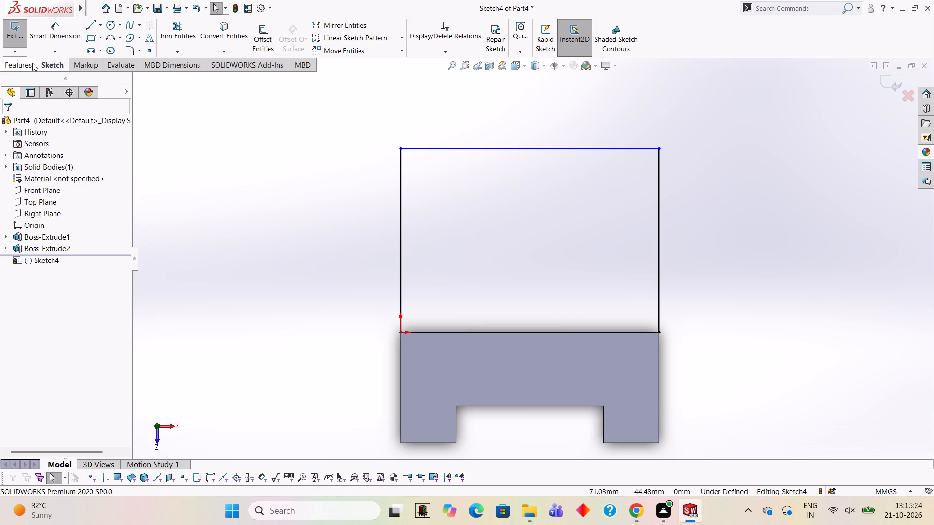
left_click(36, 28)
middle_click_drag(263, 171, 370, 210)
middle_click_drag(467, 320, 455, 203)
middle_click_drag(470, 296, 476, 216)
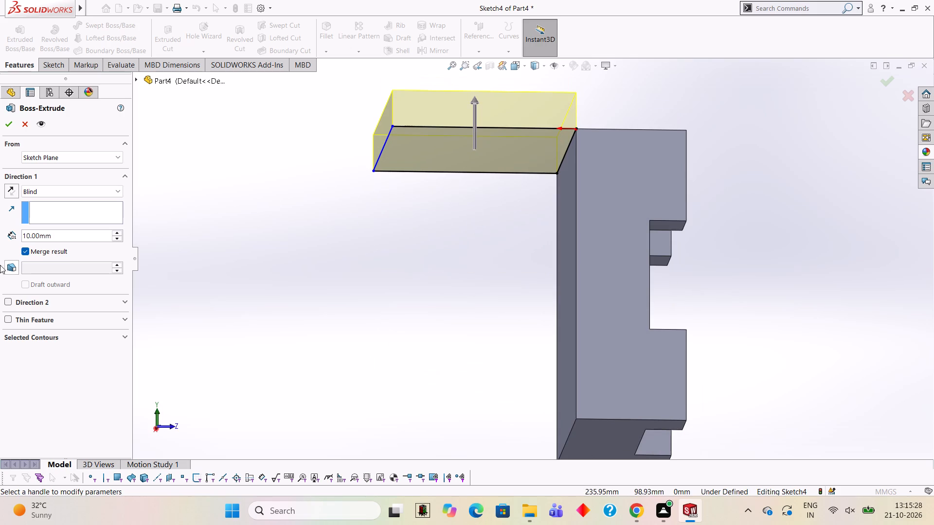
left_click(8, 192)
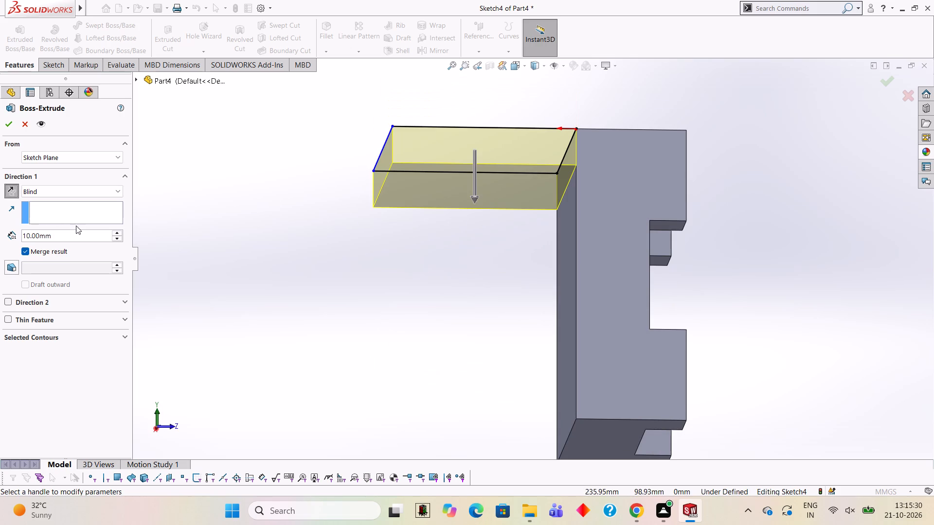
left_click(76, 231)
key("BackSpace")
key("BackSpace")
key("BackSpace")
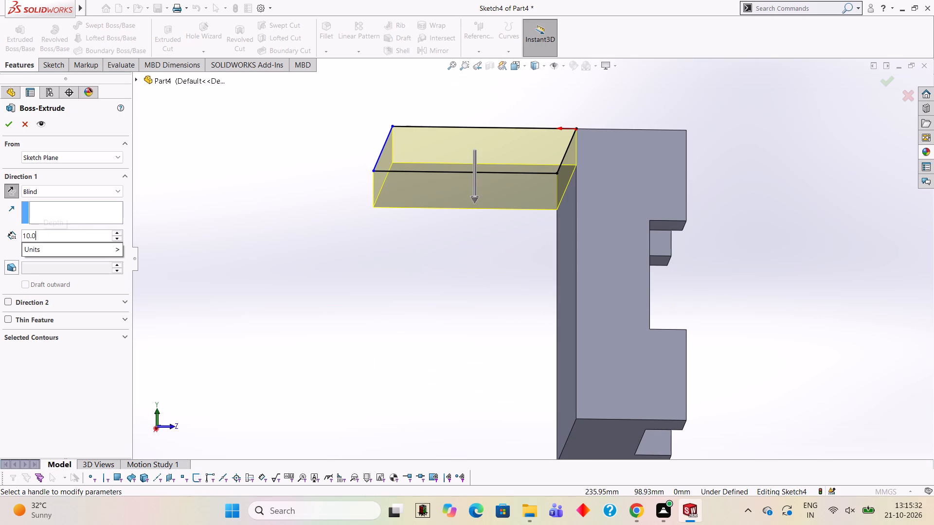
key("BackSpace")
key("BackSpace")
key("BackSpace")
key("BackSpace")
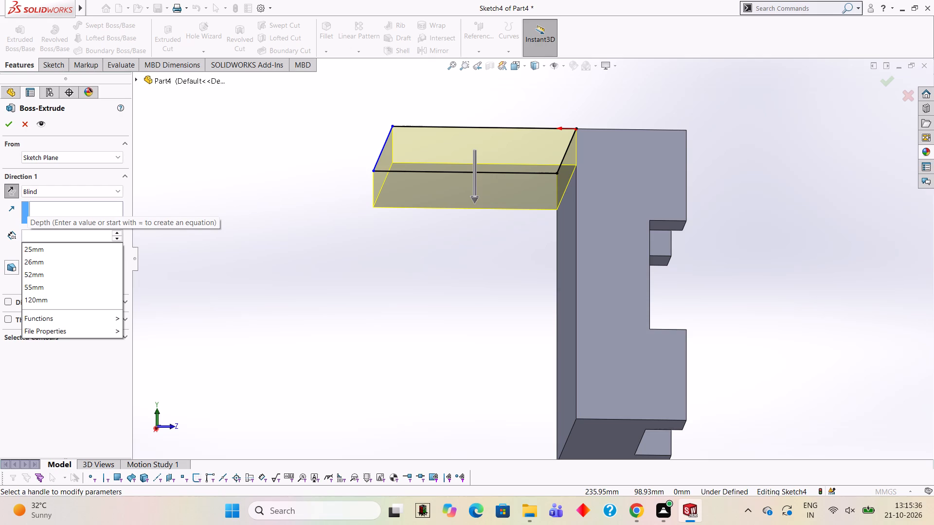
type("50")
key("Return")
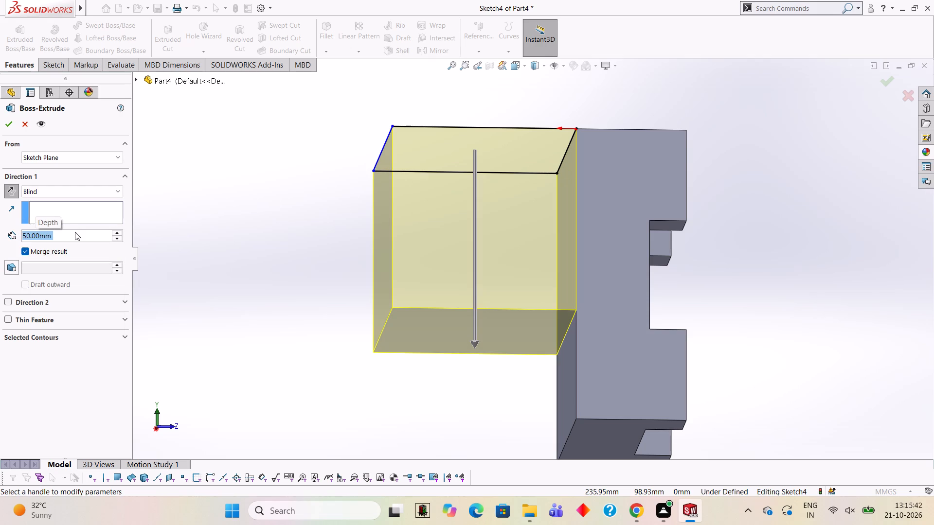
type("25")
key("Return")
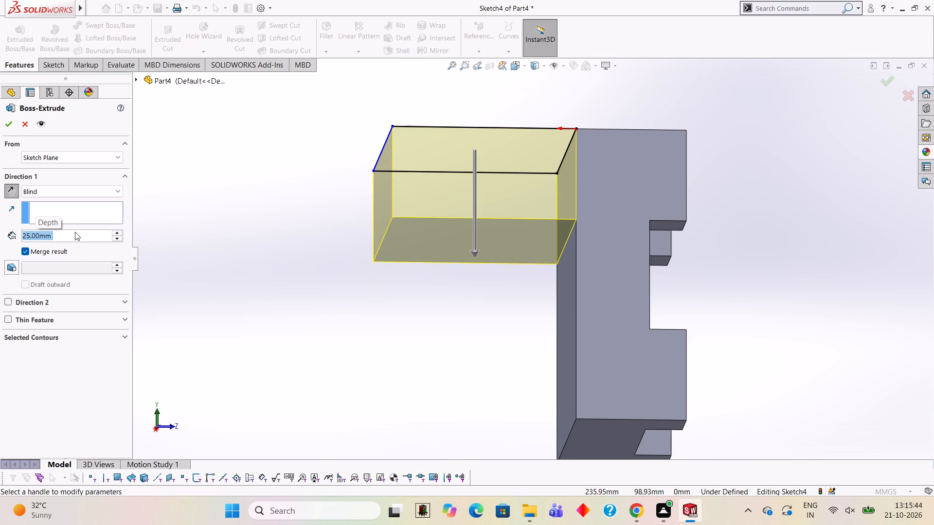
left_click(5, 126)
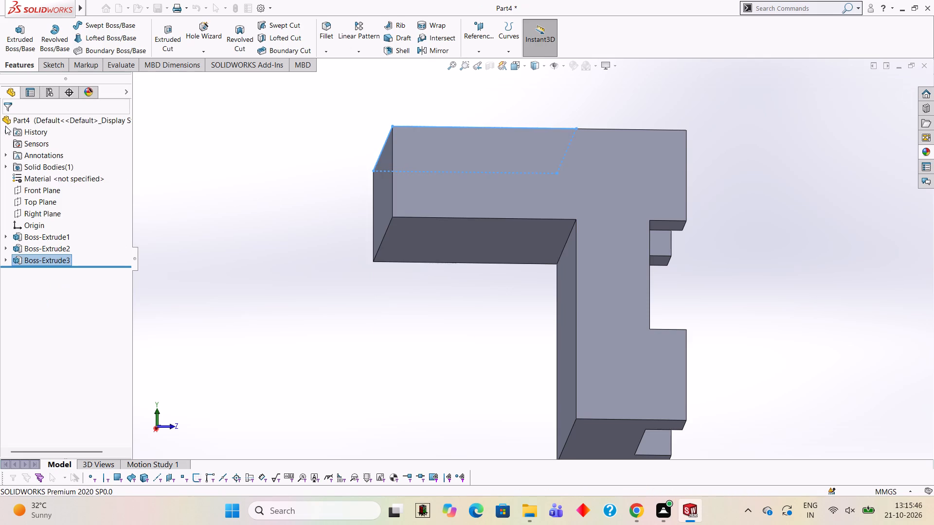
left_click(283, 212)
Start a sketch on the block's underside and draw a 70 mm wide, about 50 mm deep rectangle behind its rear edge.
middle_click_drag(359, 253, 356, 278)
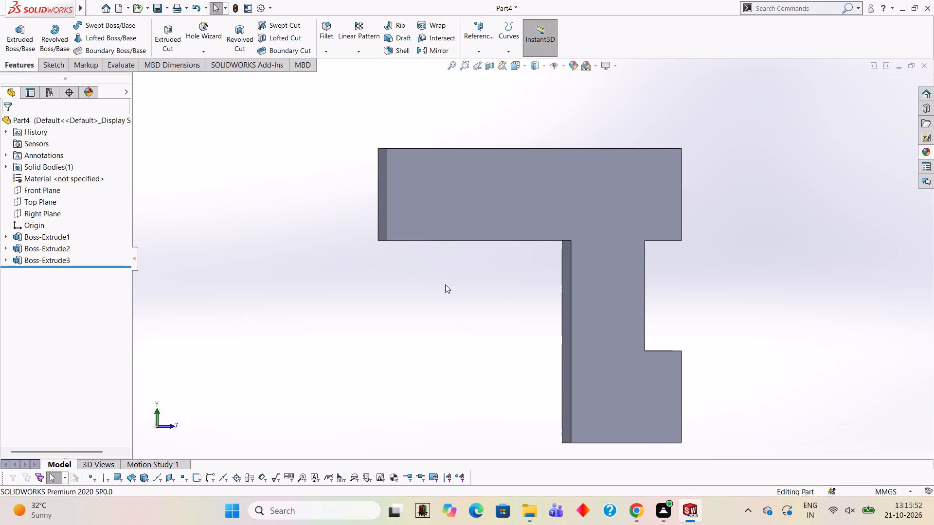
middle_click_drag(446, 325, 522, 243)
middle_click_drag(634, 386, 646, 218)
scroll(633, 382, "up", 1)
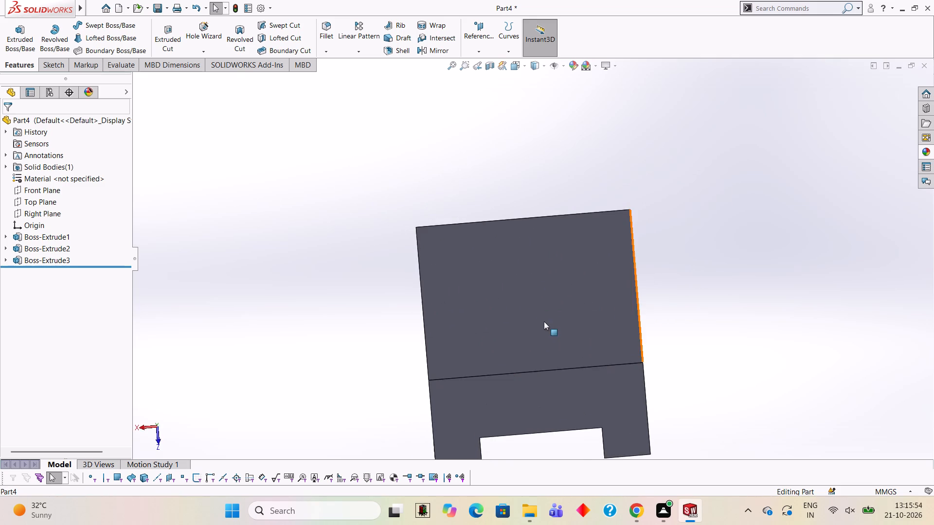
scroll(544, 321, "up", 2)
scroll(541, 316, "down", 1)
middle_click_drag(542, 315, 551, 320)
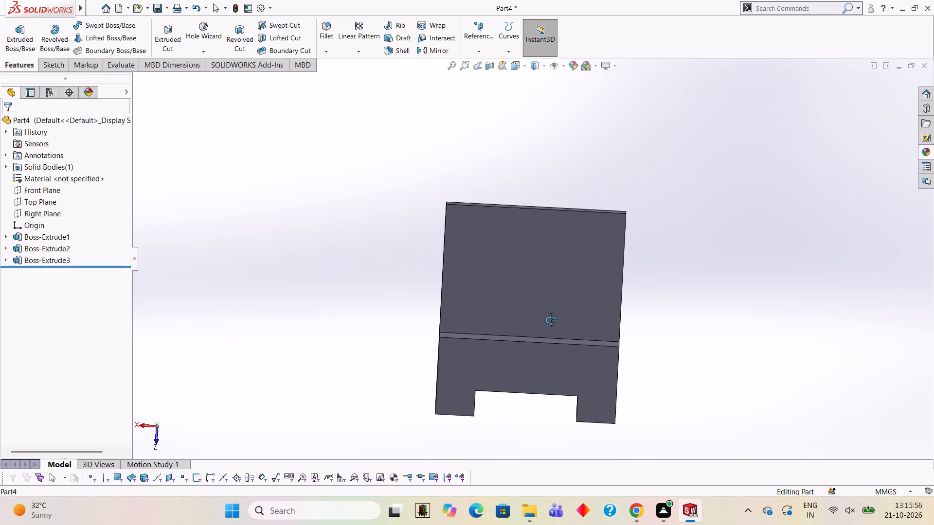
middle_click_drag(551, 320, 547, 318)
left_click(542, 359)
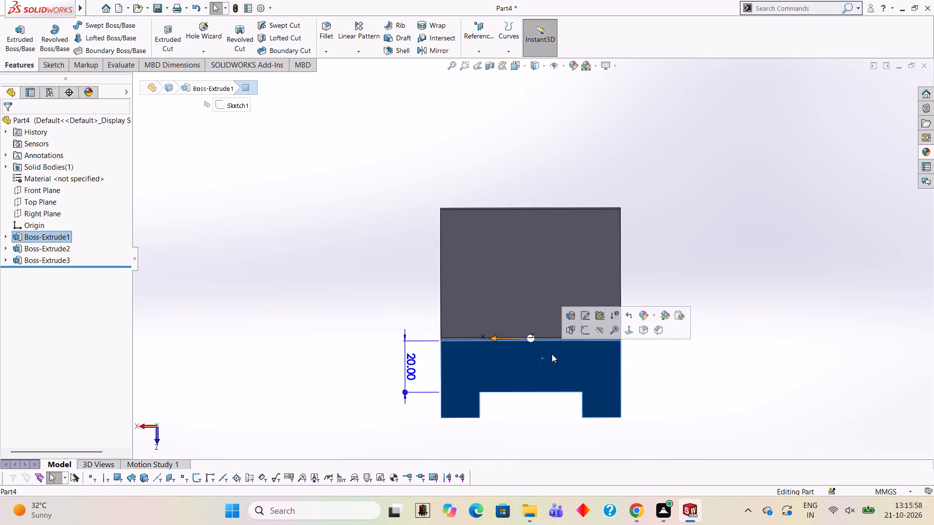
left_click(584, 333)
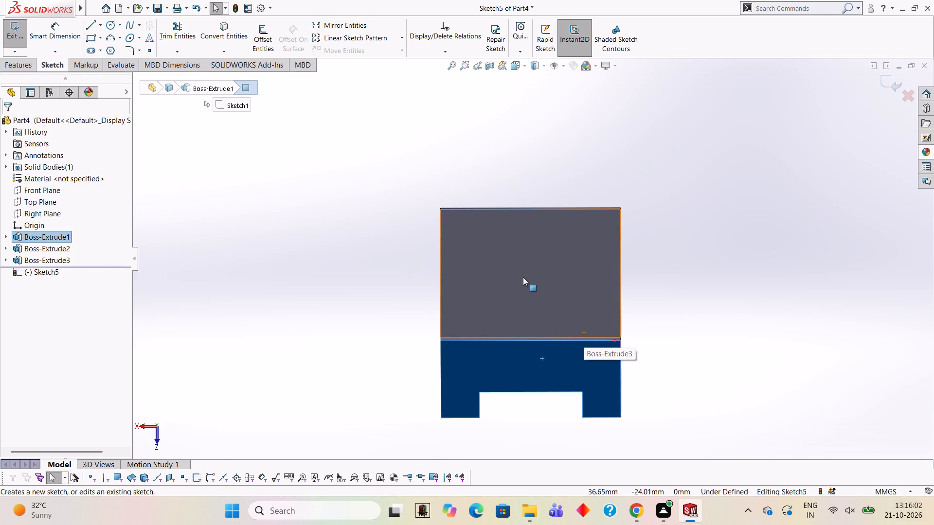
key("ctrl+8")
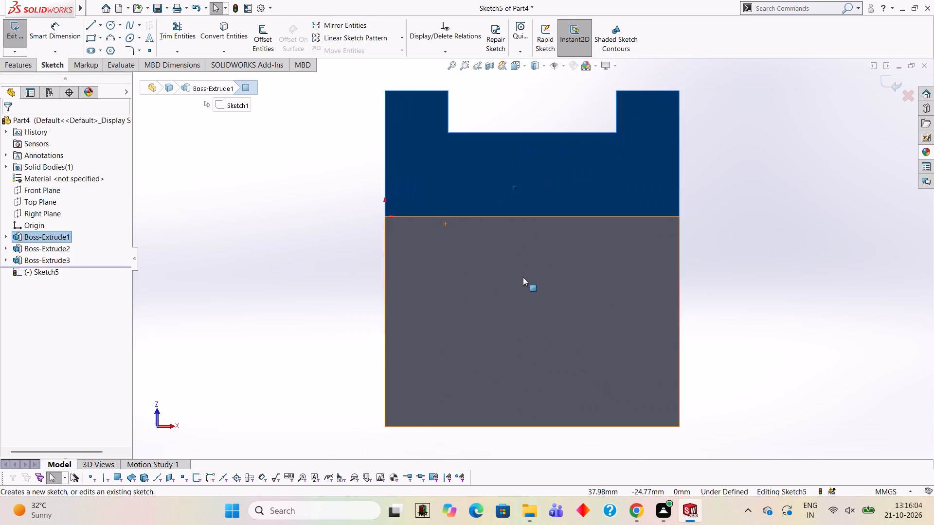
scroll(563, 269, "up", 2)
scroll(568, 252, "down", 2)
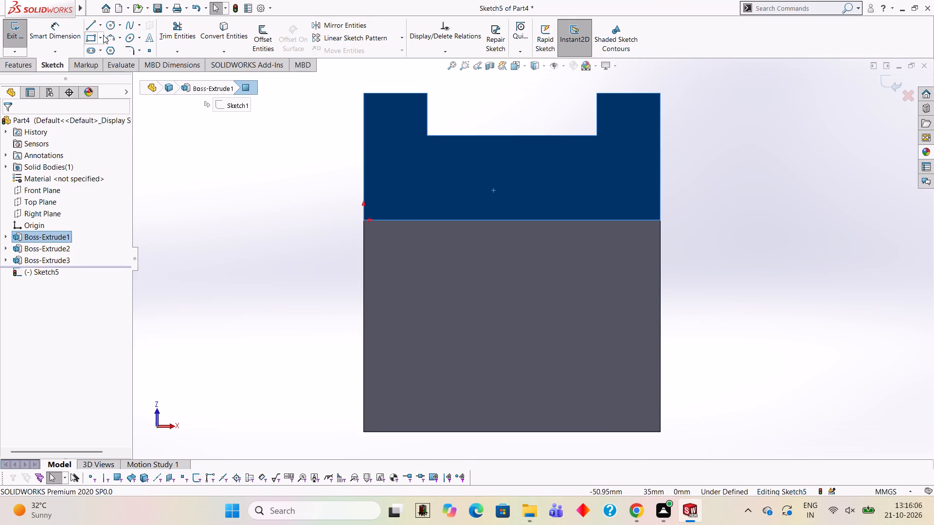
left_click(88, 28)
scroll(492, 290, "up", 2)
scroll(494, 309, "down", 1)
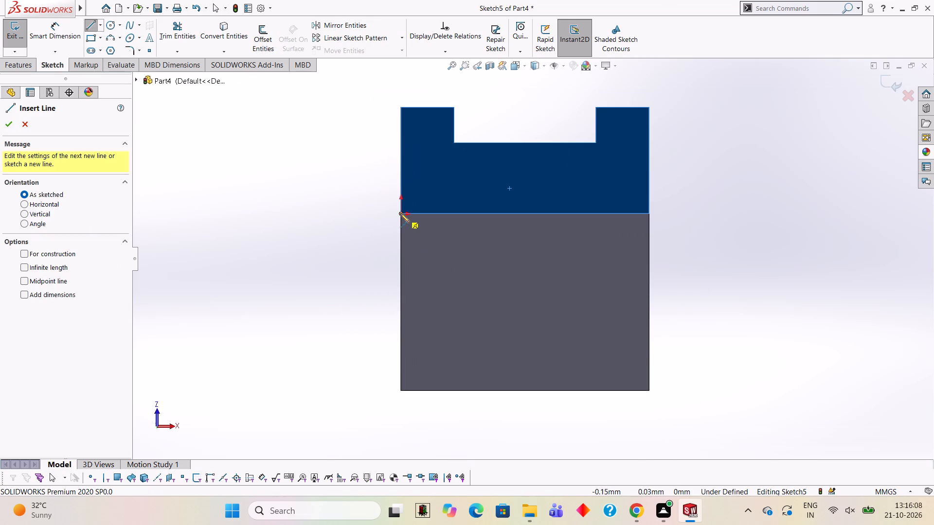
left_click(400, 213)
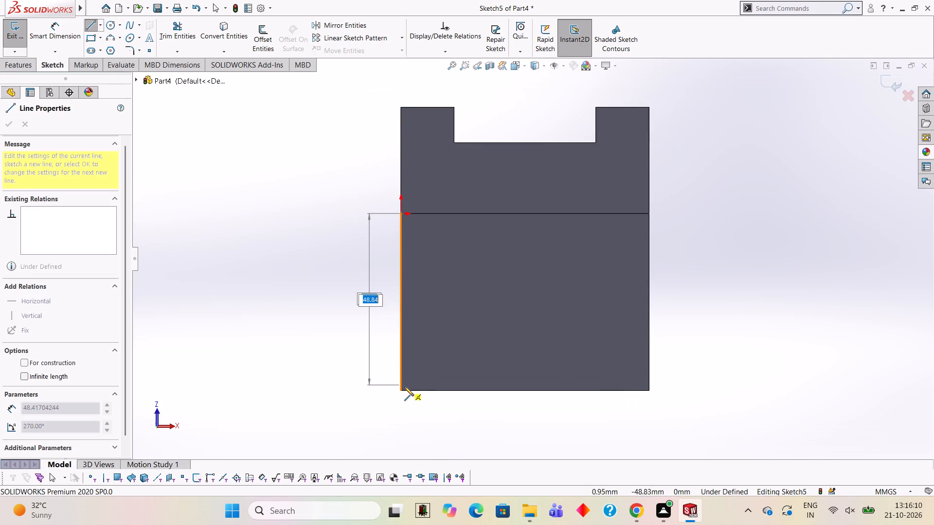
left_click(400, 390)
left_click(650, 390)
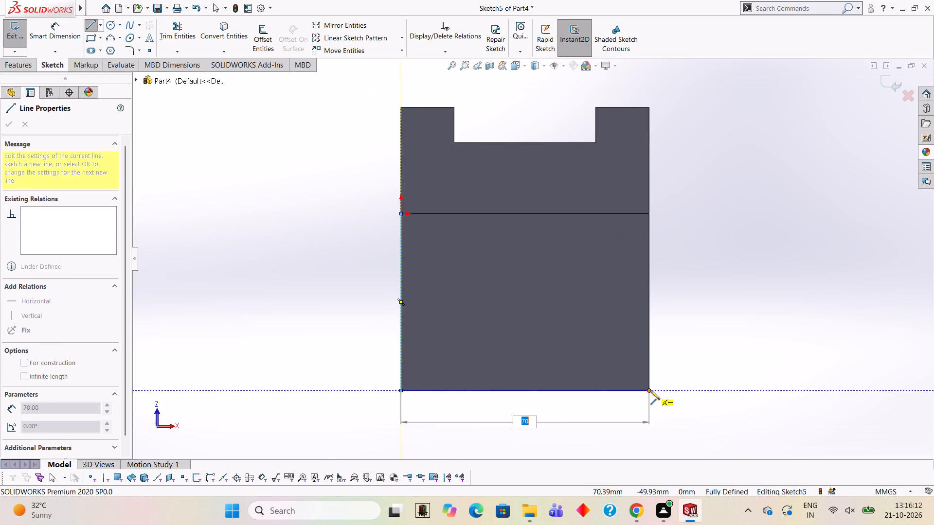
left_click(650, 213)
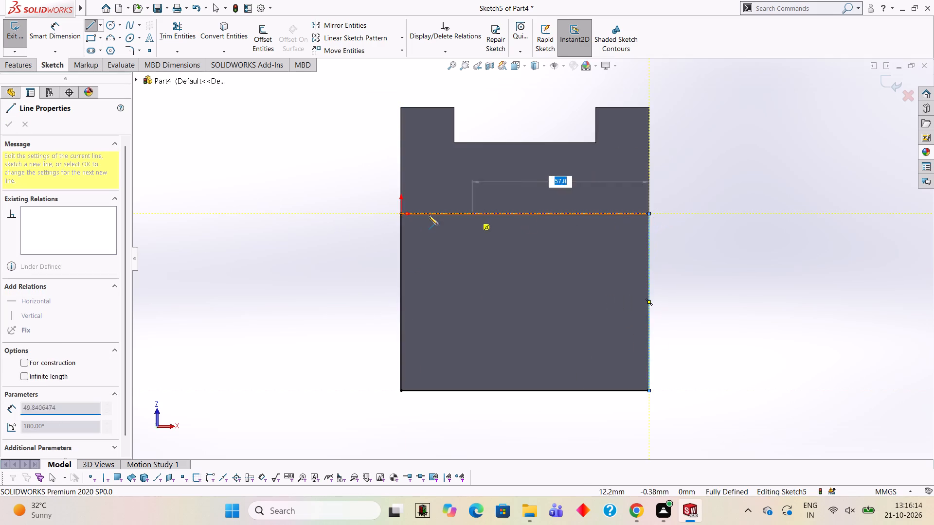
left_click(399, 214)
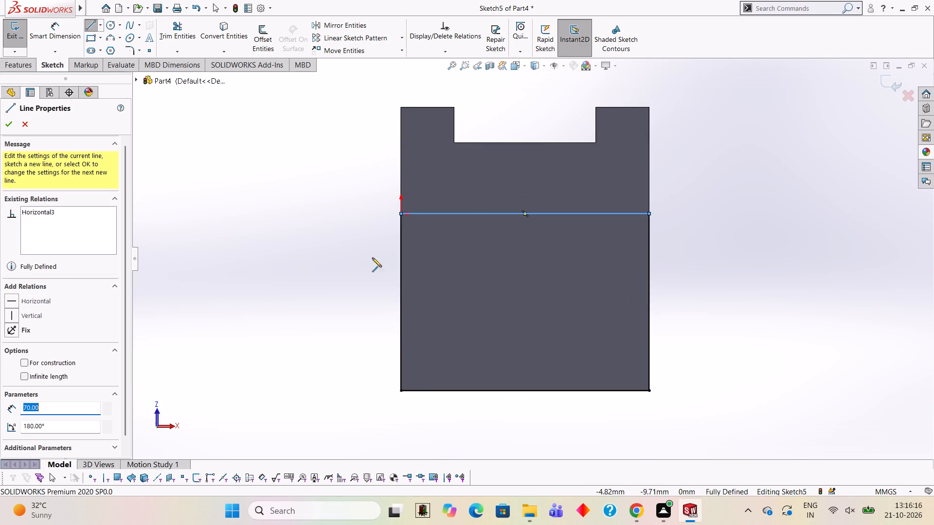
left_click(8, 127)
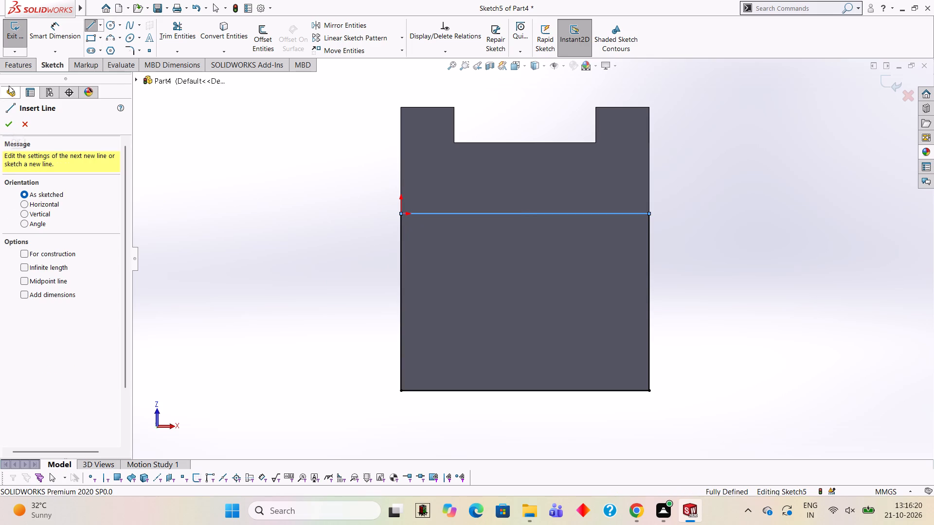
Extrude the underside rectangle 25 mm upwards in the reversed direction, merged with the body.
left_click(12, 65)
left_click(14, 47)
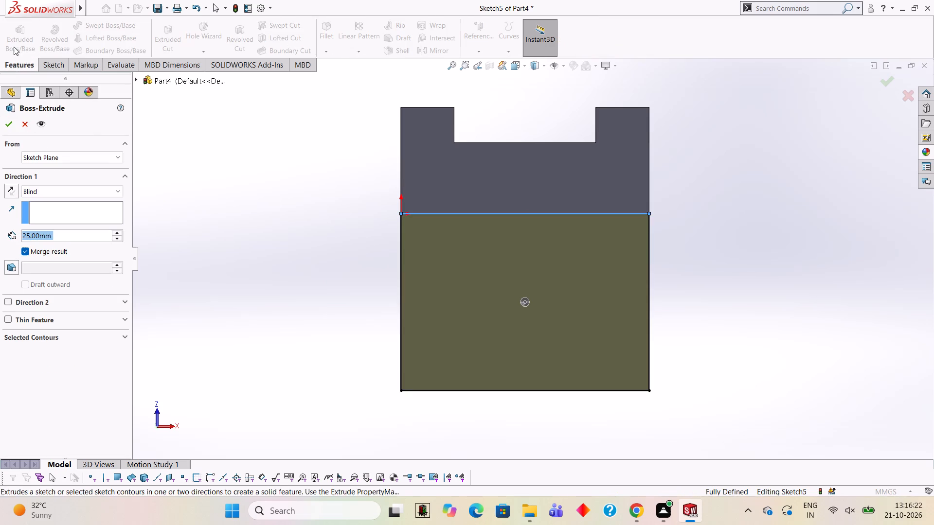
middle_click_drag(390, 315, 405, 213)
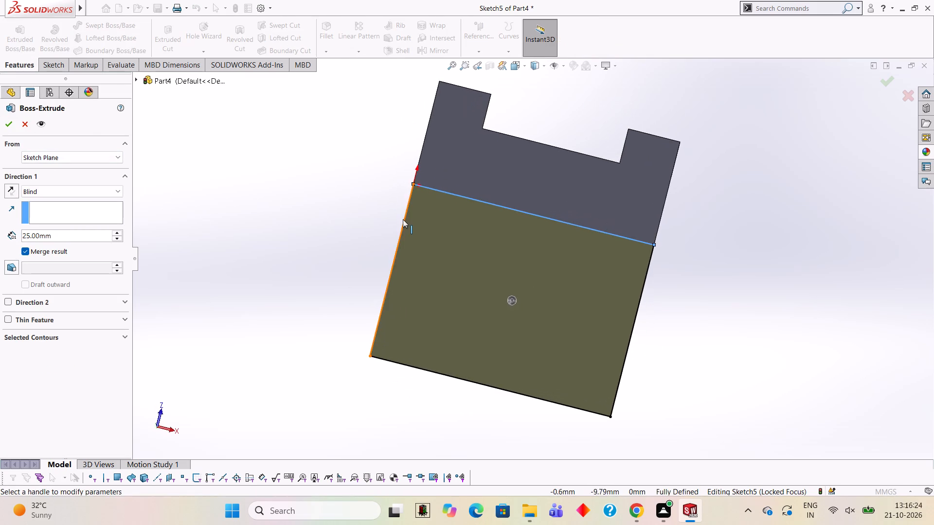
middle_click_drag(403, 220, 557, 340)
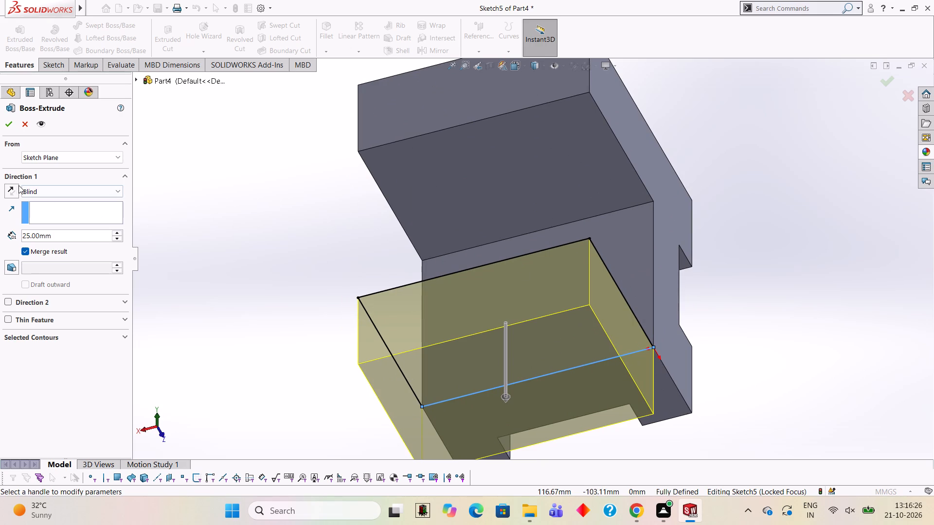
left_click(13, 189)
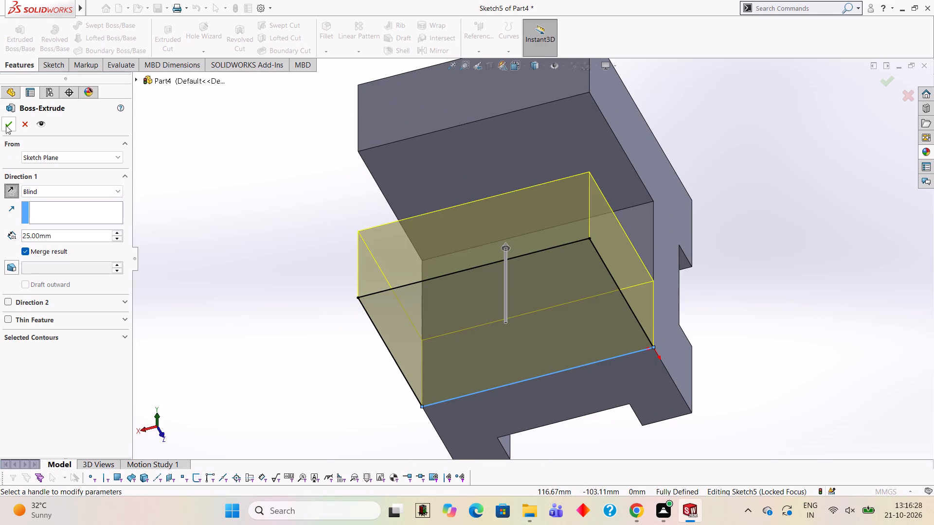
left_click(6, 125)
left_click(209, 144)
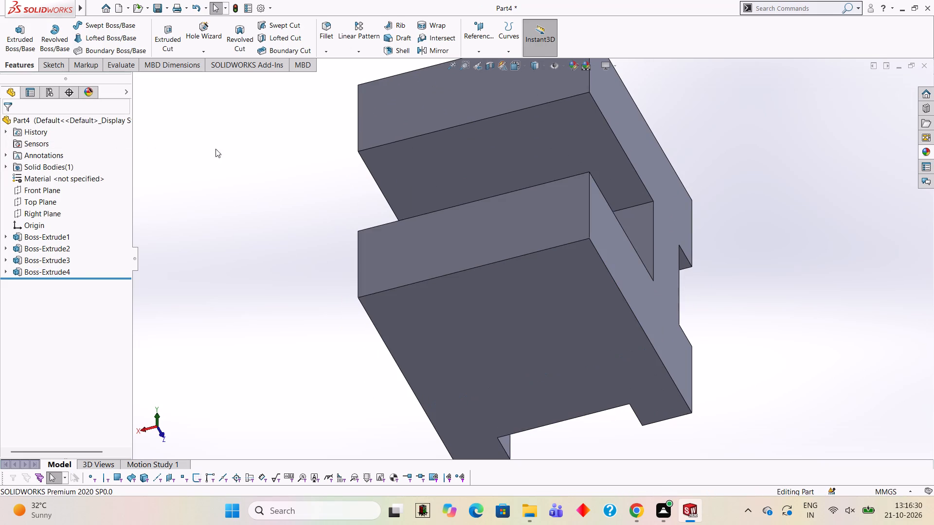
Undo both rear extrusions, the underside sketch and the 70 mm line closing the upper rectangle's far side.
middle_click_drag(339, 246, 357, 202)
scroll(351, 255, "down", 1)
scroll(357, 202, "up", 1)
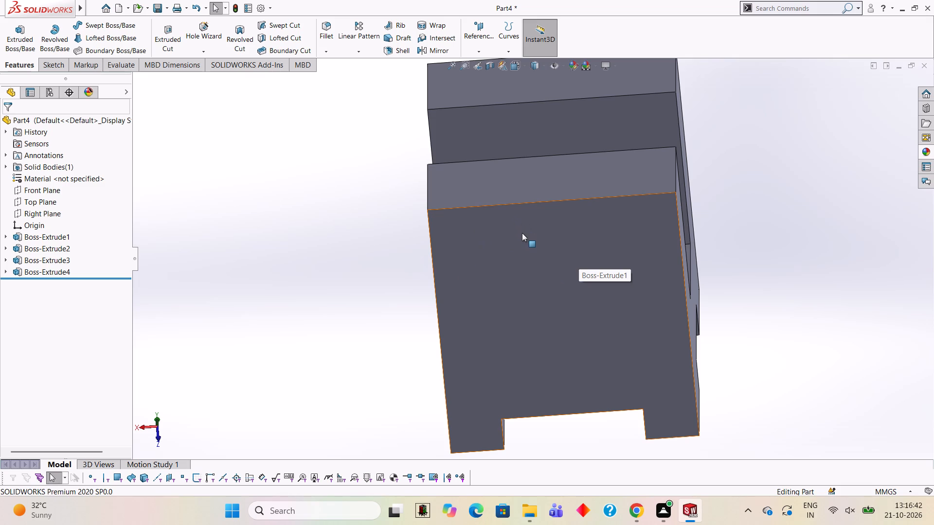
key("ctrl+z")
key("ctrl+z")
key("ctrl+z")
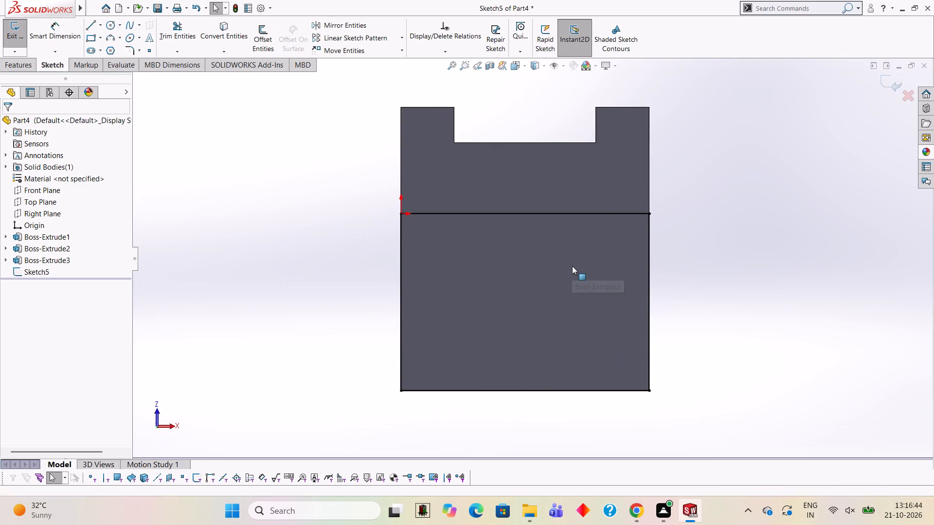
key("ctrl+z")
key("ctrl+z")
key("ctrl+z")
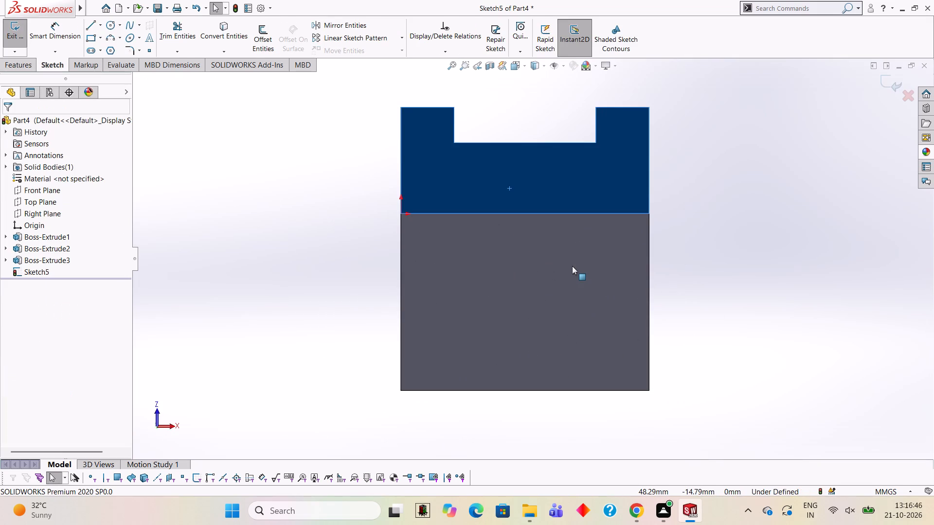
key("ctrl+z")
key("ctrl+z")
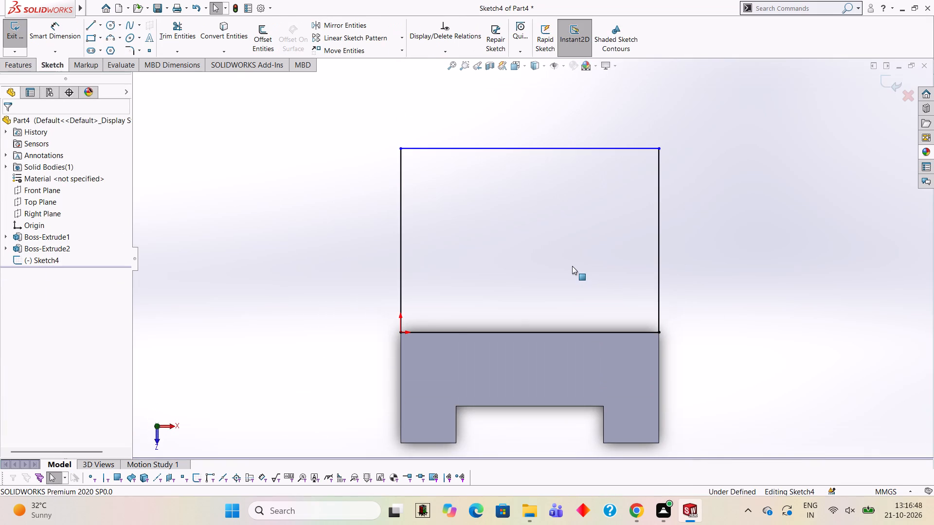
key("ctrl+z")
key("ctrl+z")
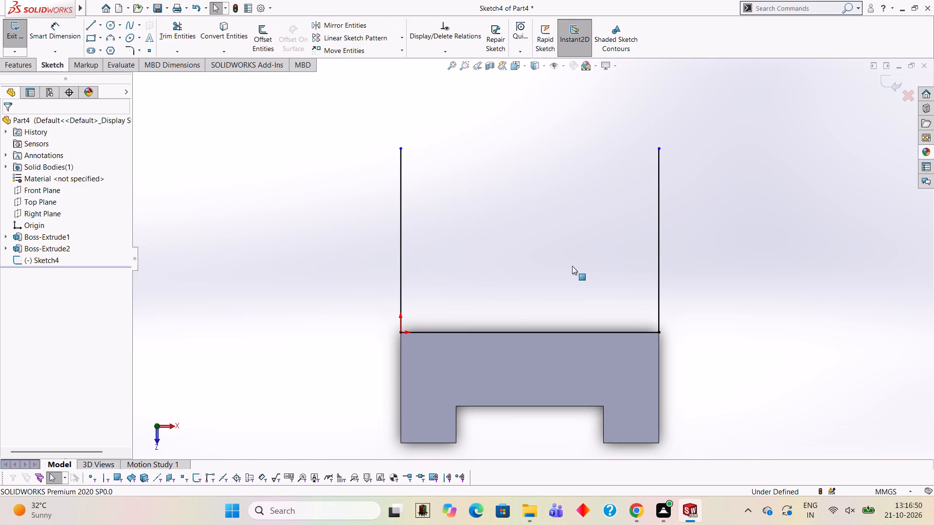
Go back and forth through the edit history until the upper sketch is again a closed 70 mm wide rectangle behind the block.
key("ctrl+z")
key("ctrl+z")
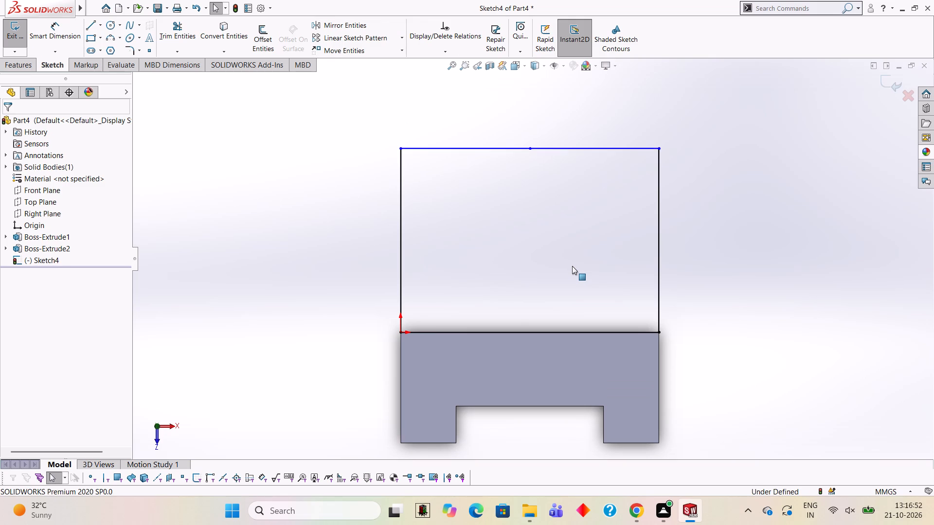
key("ctrl+z")
key("ctrl+z")
key("ctrl+z")
key("ctrl+z")
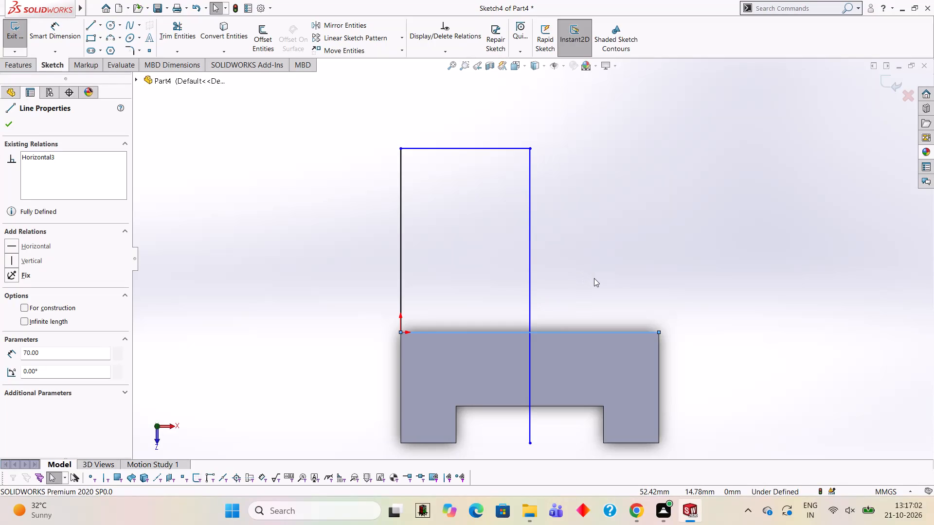
key("ctrl+y")
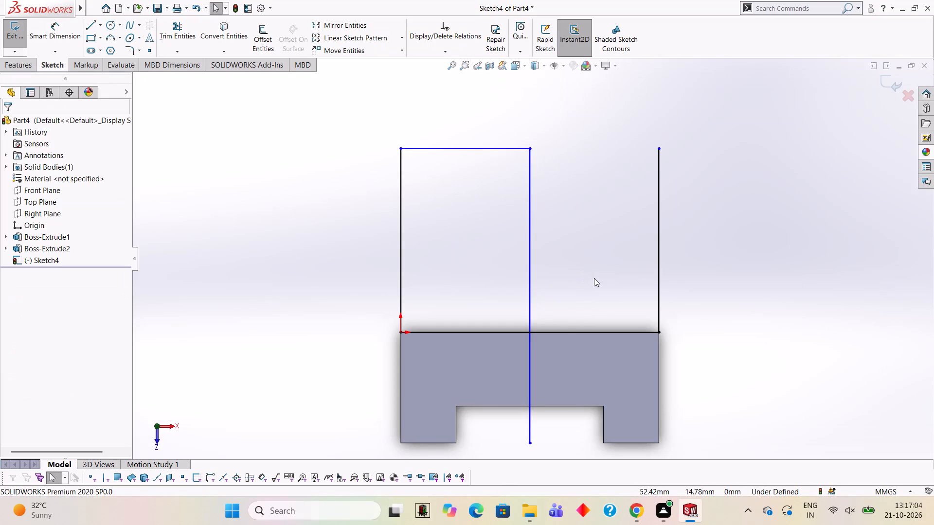
key("ctrl+y")
key("ctrl+y")
key("ctrl+y")
key("ctrl+y")
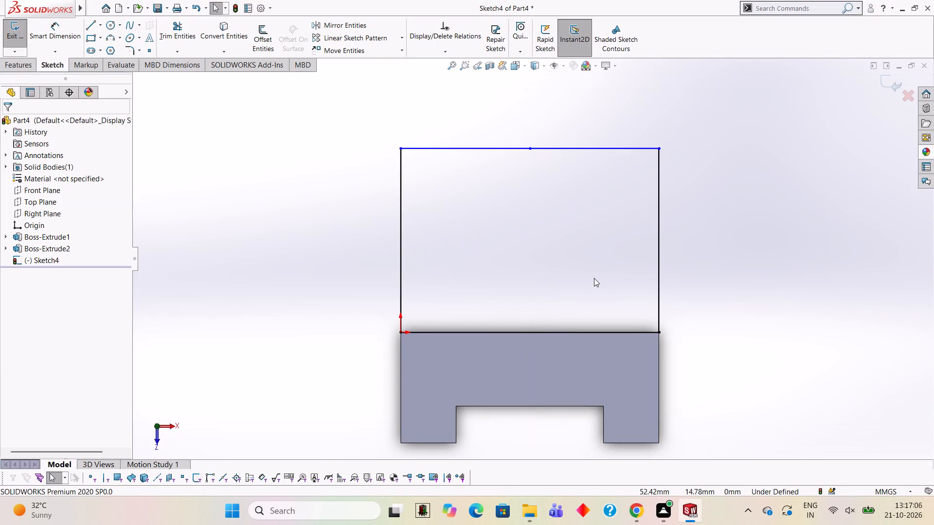
key("ctrl+y")
key("ctrl+y")
key("ctrl+y")
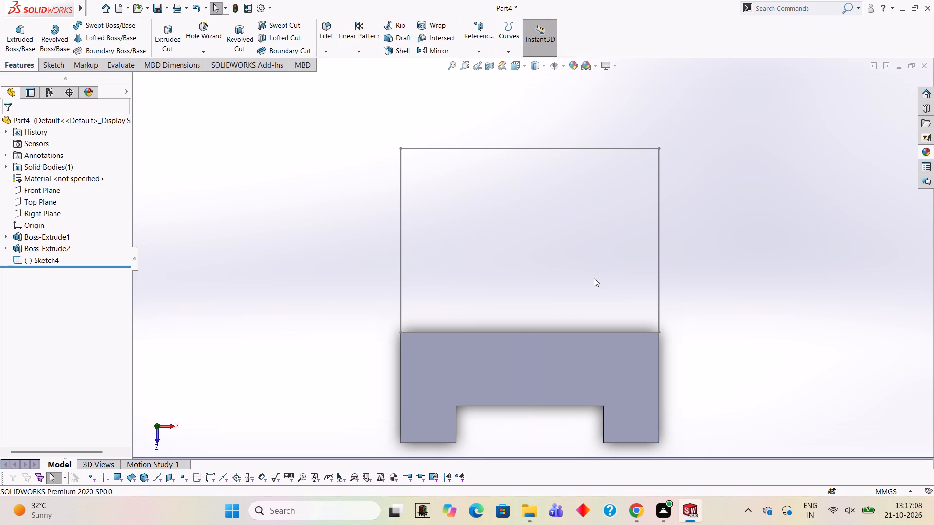
key("ctrl+z")
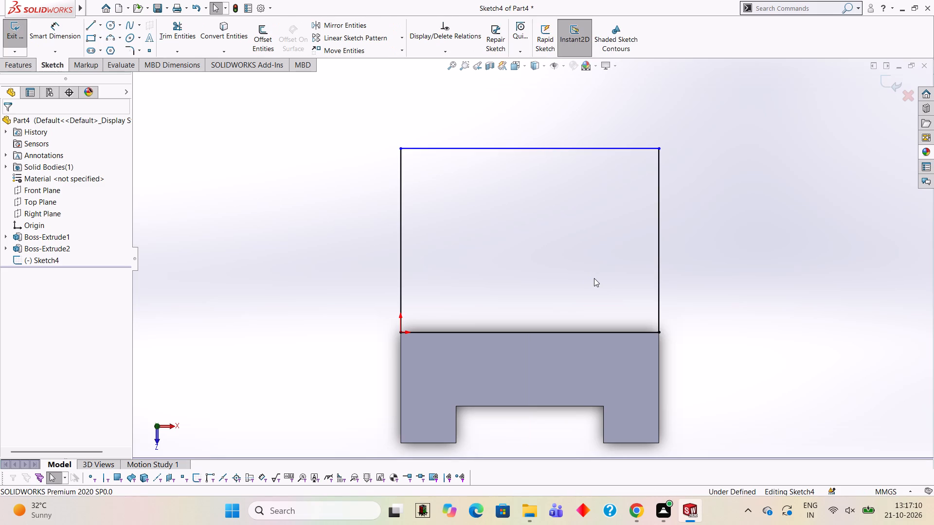
Extrude the closed upper rectangle 25 mm downwards behind the block in the reversed direction, merged with the body.
left_click(13, 64)
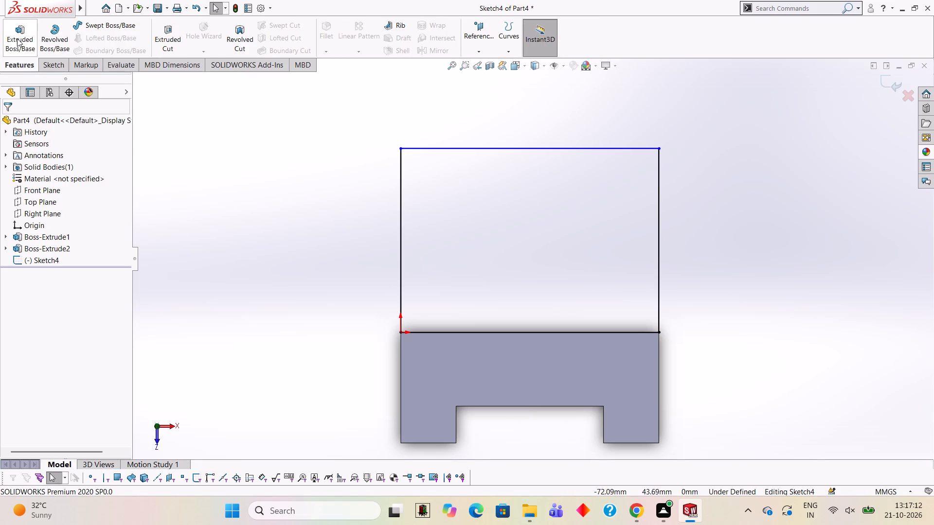
left_click(17, 38)
middle_click_drag(338, 205, 445, 249)
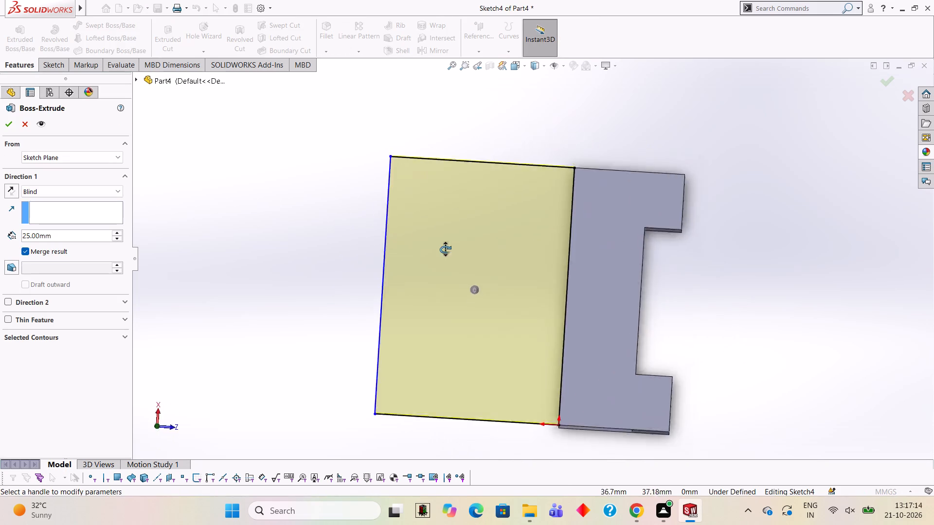
middle_click_drag(445, 249, 441, 210)
middle_click_drag(521, 311, 507, 209)
left_click(13, 186)
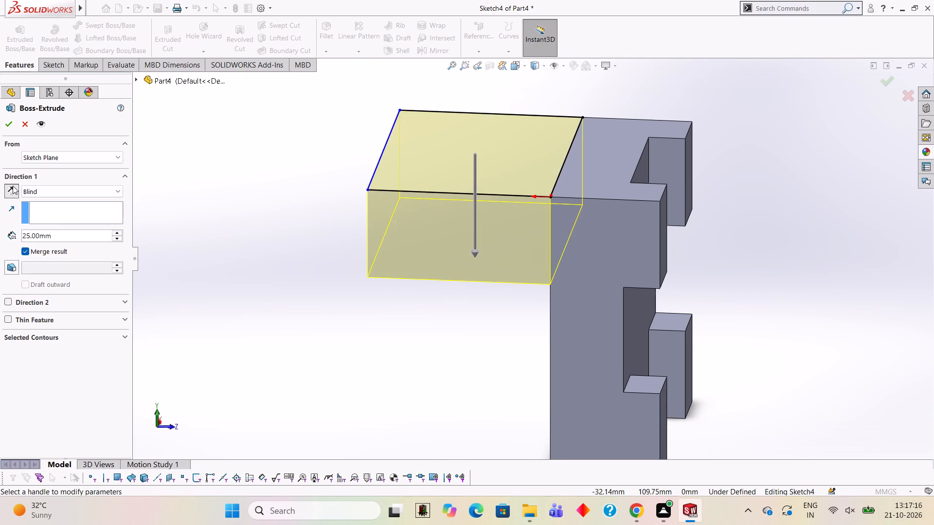
left_click(6, 123)
left_click(226, 176)
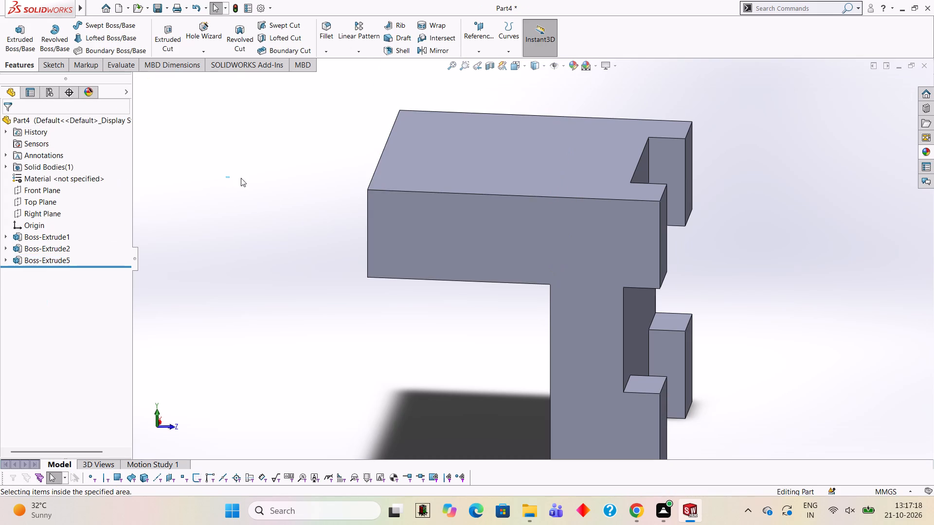
Start a sketch on the block's underside and draw a closed 70 × 50 mm rectangle behind its rear edge.
middle_click_drag(349, 196, 436, 203)
scroll(433, 202, "up", 4)
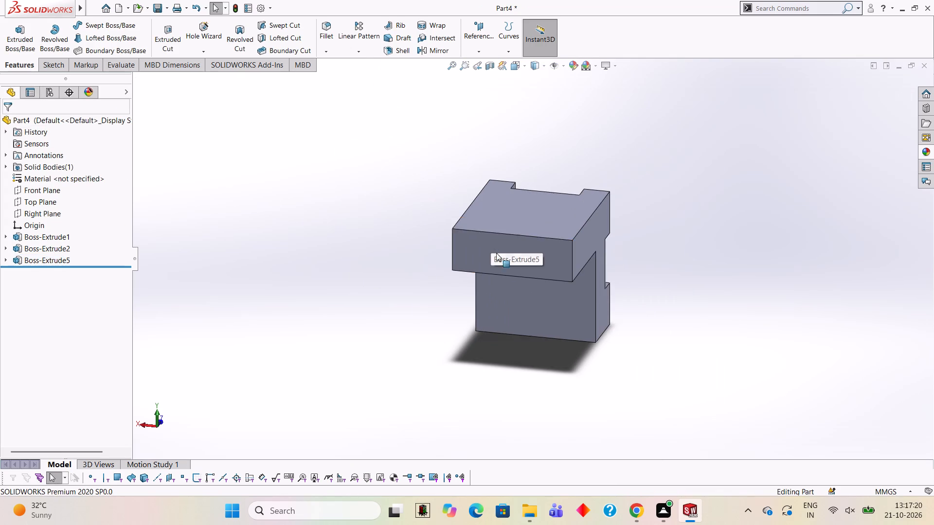
middle_click_drag(497, 270, 508, 162)
middle_click_drag(556, 200, 555, 148)
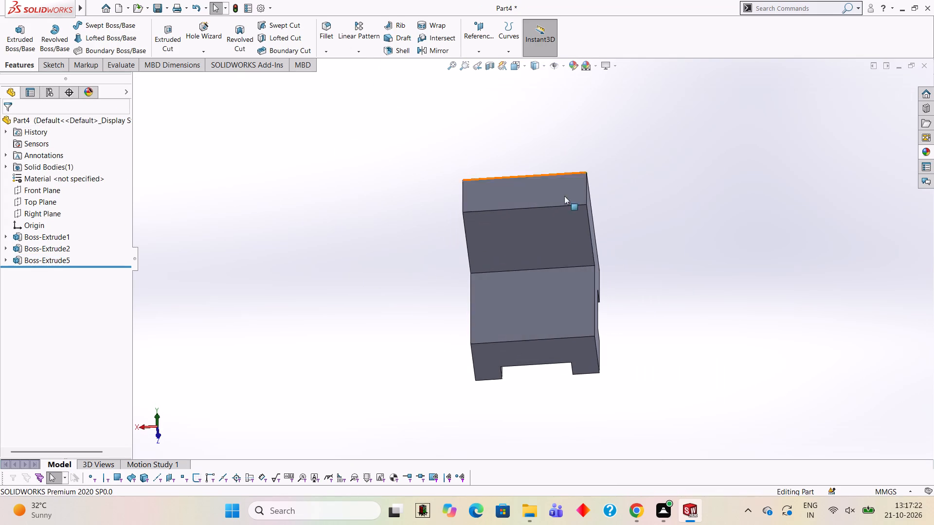
middle_click_drag(630, 226, 606, 188)
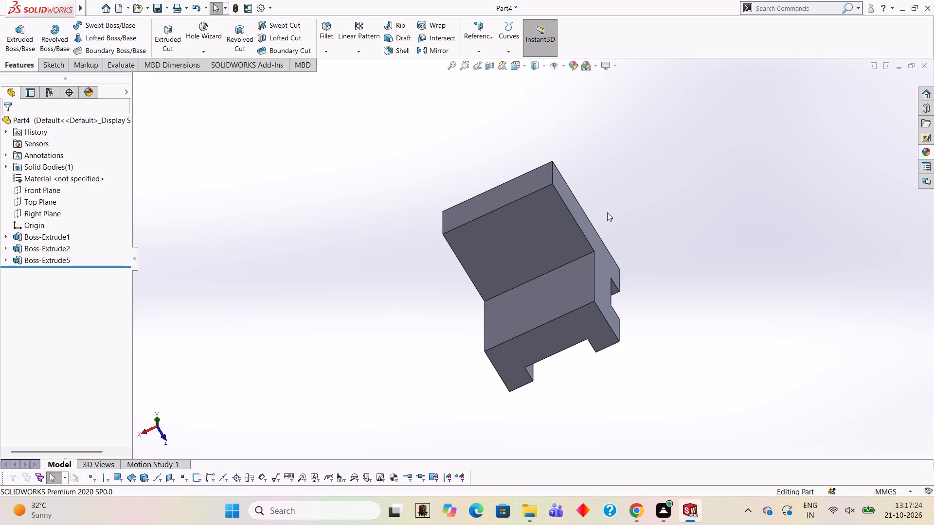
middle_click_drag(612, 243, 624, 203)
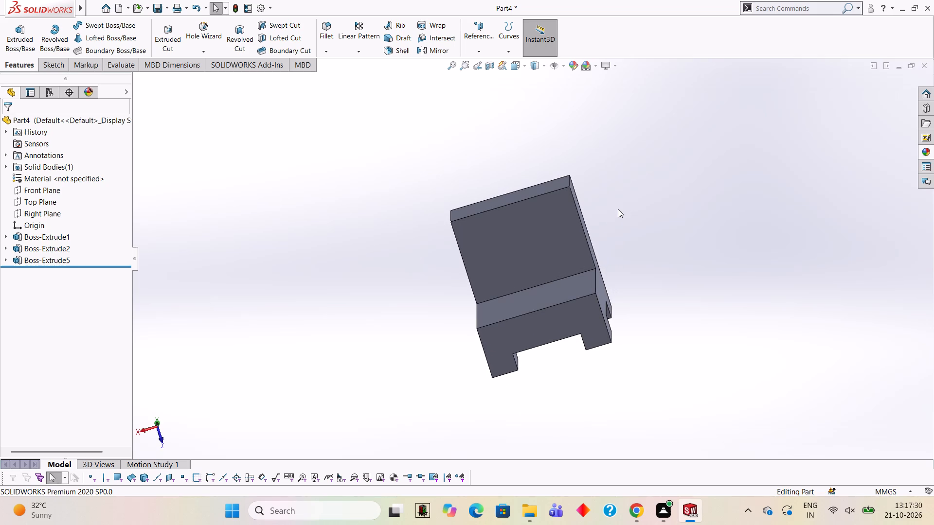
left_click(552, 328)
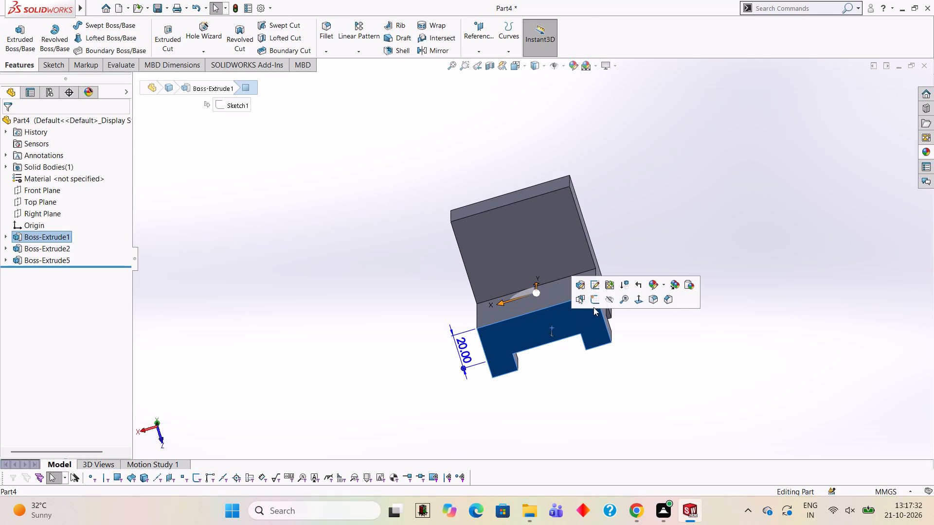
left_click(593, 303)
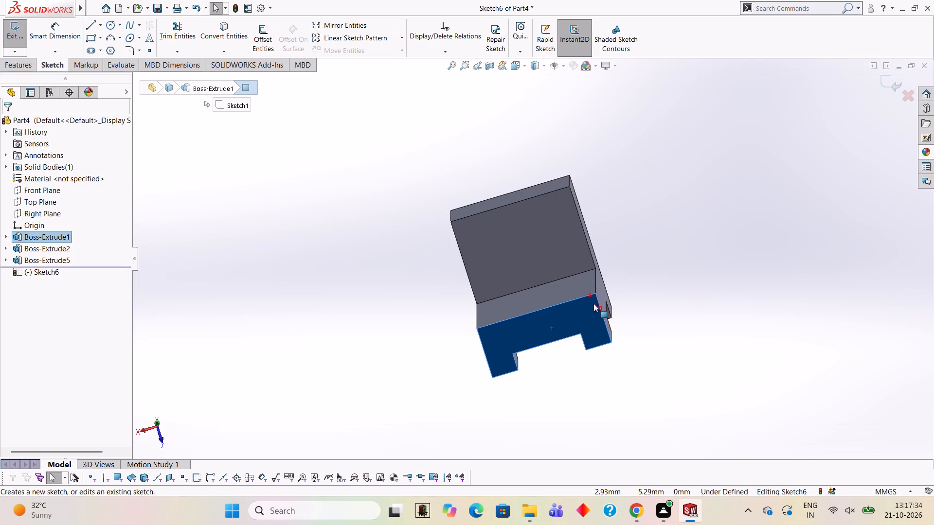
key("ctrl+8")
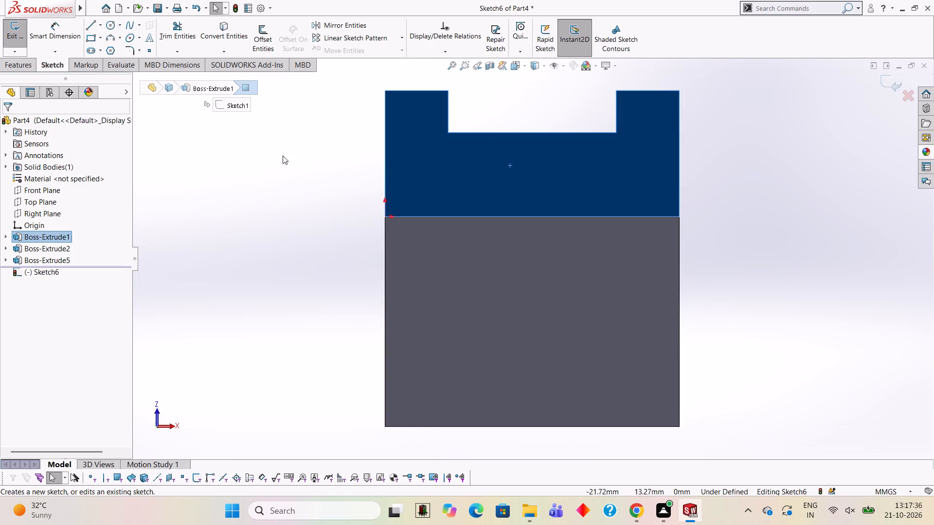
left_click(95, 31)
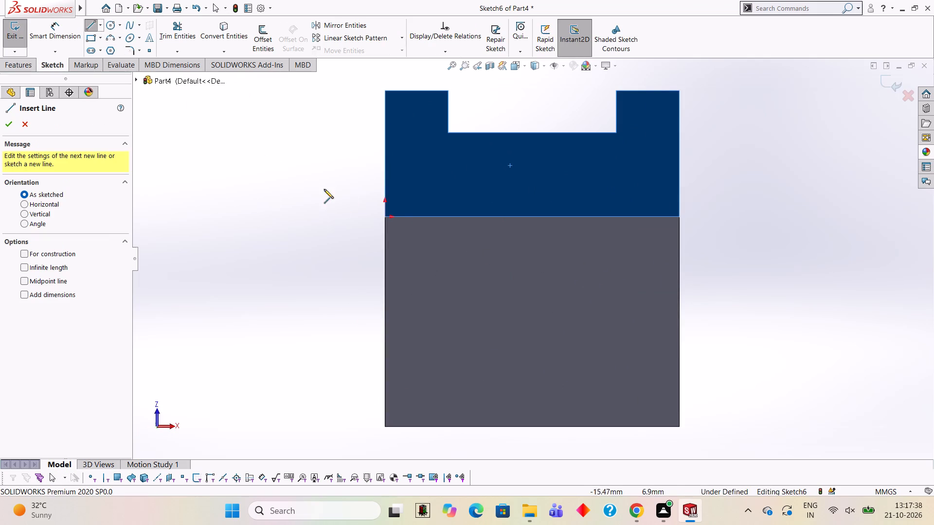
left_click(384, 217)
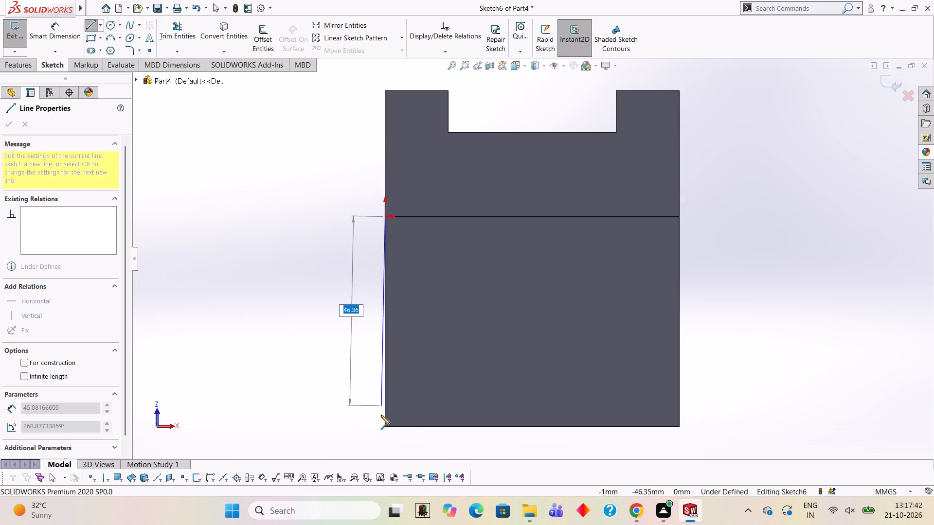
left_click(385, 426)
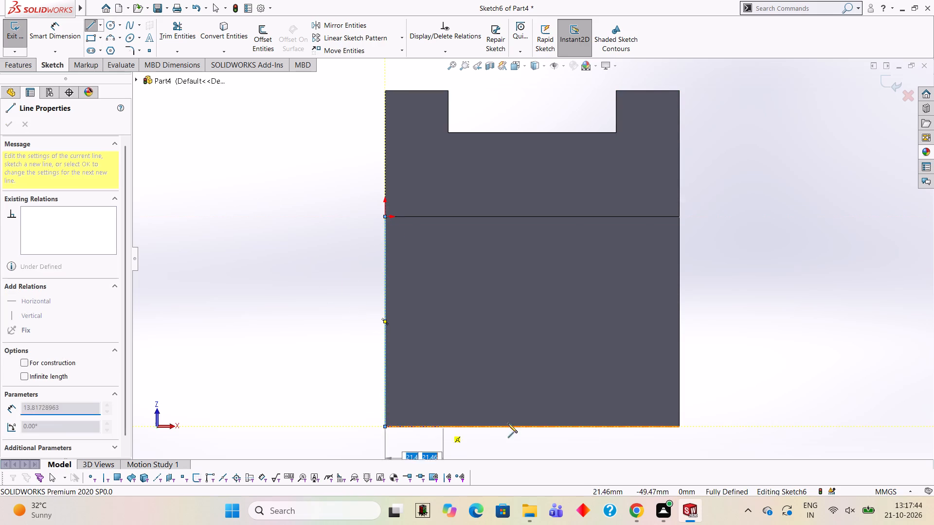
left_click(680, 426)
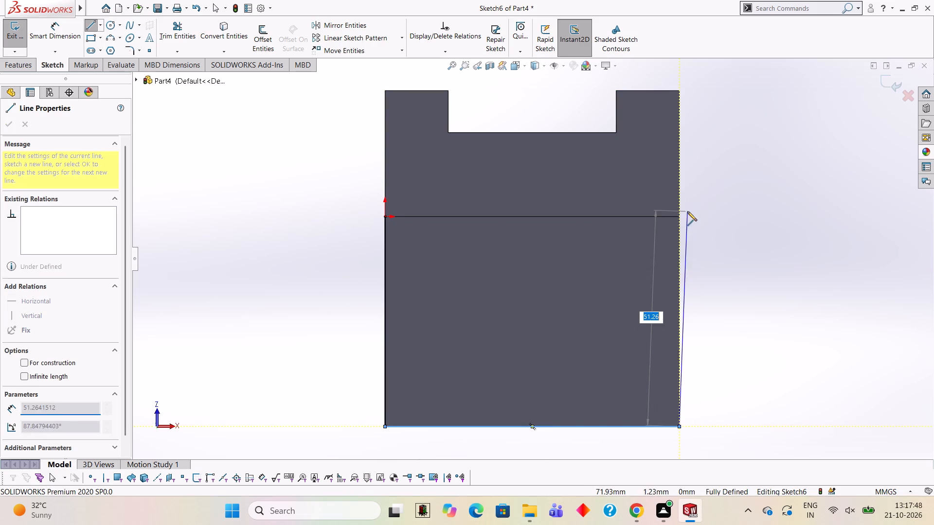
left_click(679, 216)
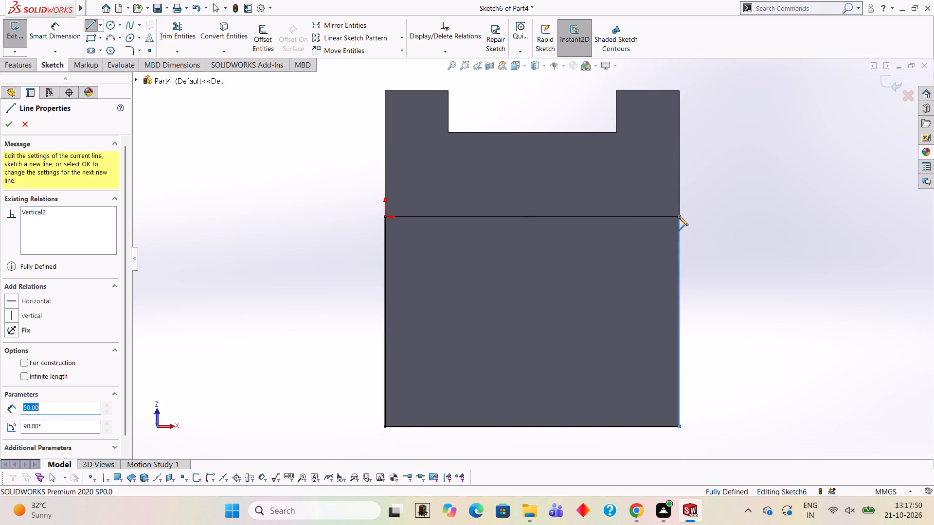
left_click(383, 215)
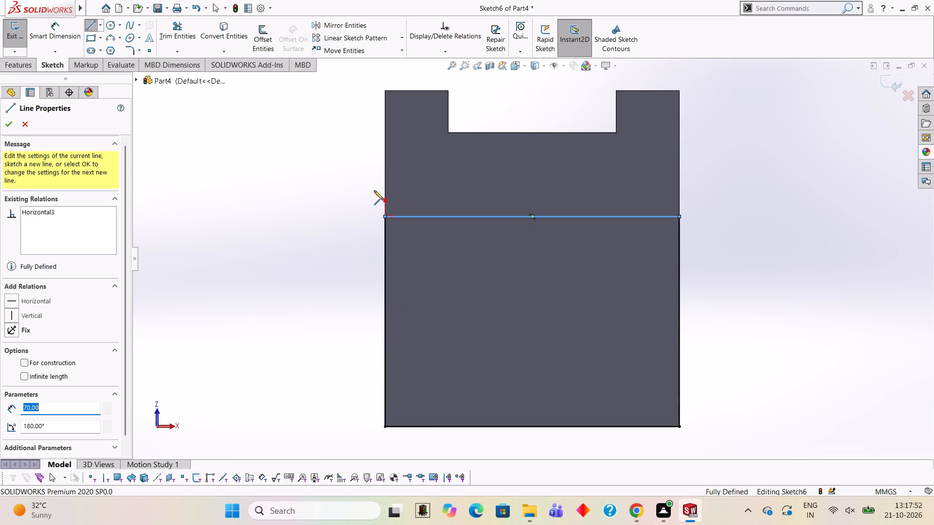
key("Escape")
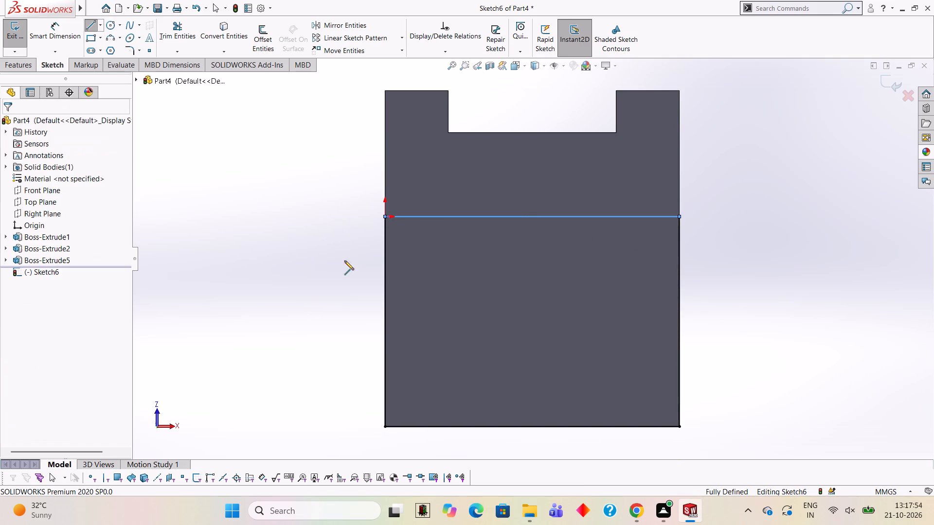
Extrude the underside rectangle 25 mm upwards in the reversed direction, merged with the body.
middle_click_drag(449, 317, 557, 303)
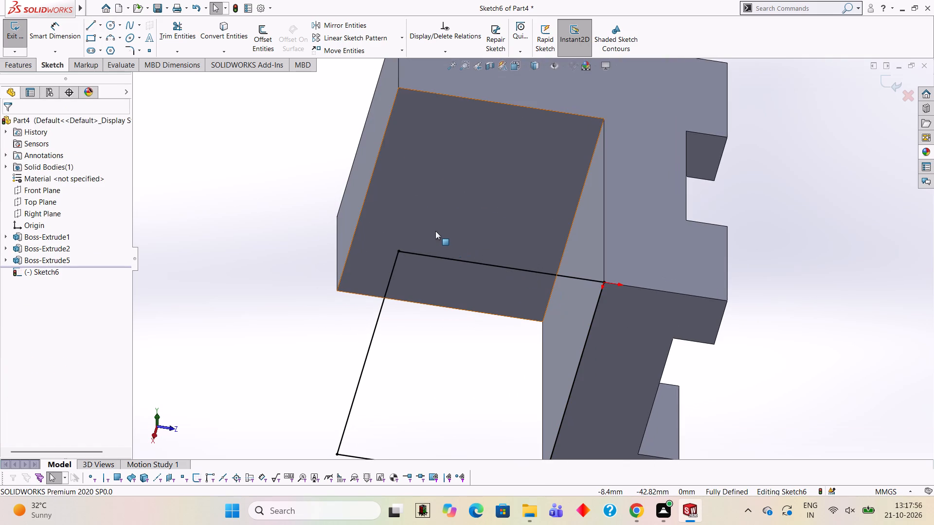
left_click(25, 65)
left_click(22, 50)
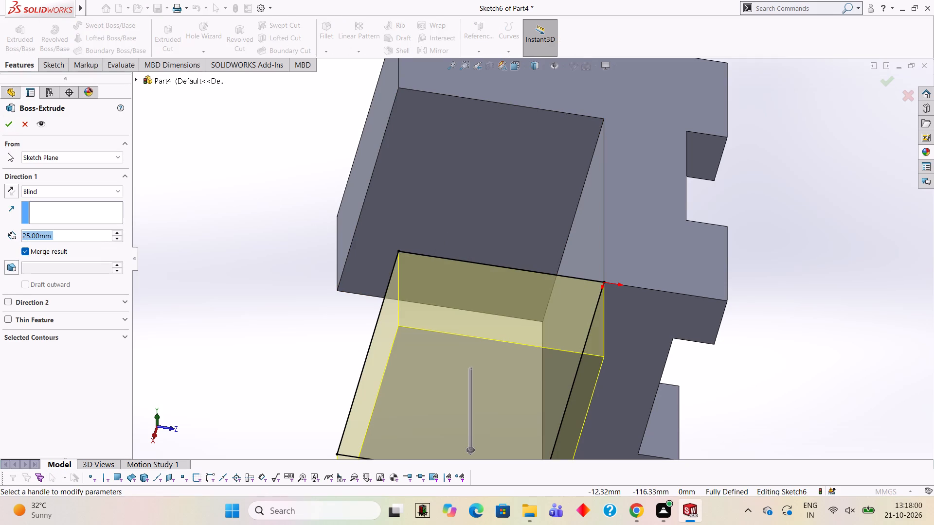
left_click(14, 185)
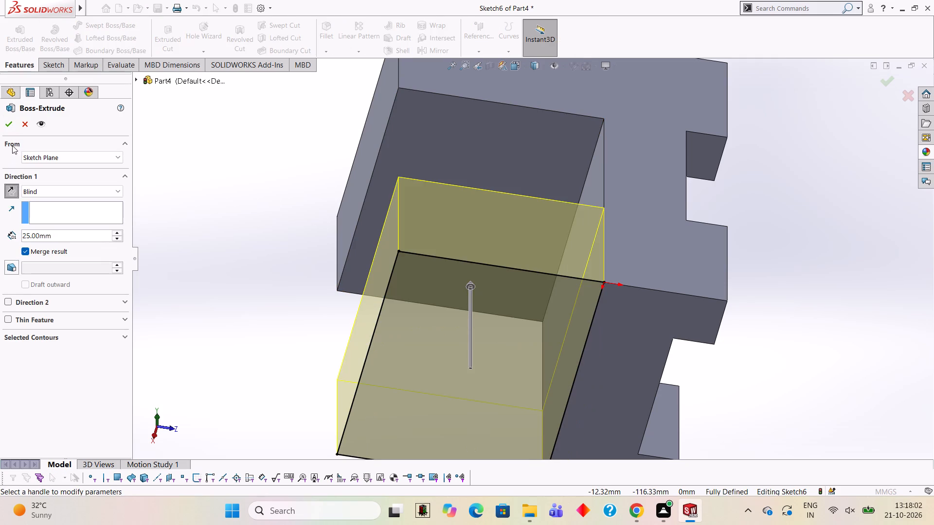
left_click(12, 128)
left_click(218, 163)
Start a sketch on the underside; from the rear edge's midpoint draw a 22 mm line inward, continued by a 15 mm line towards +X.
scroll(224, 168, "up", 1)
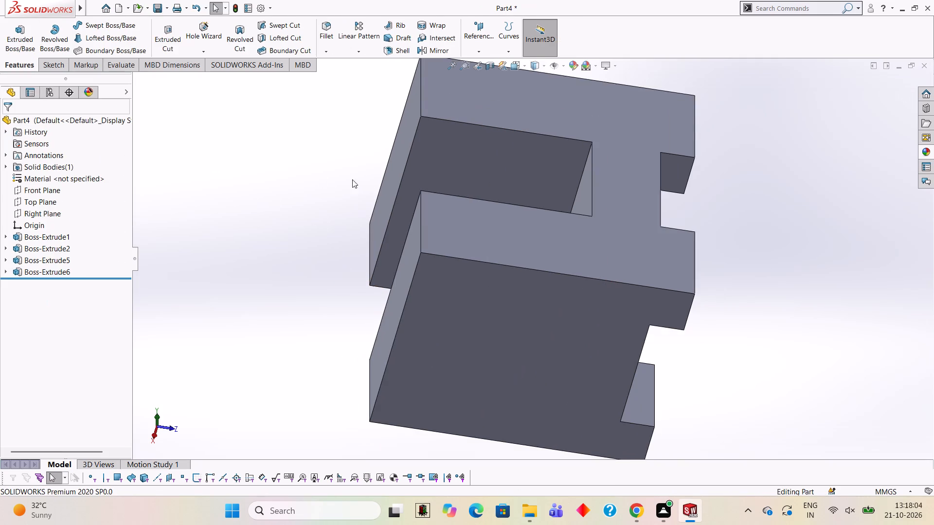
middle_click_drag(433, 205, 436, 197)
middle_click_drag(474, 192, 544, 183)
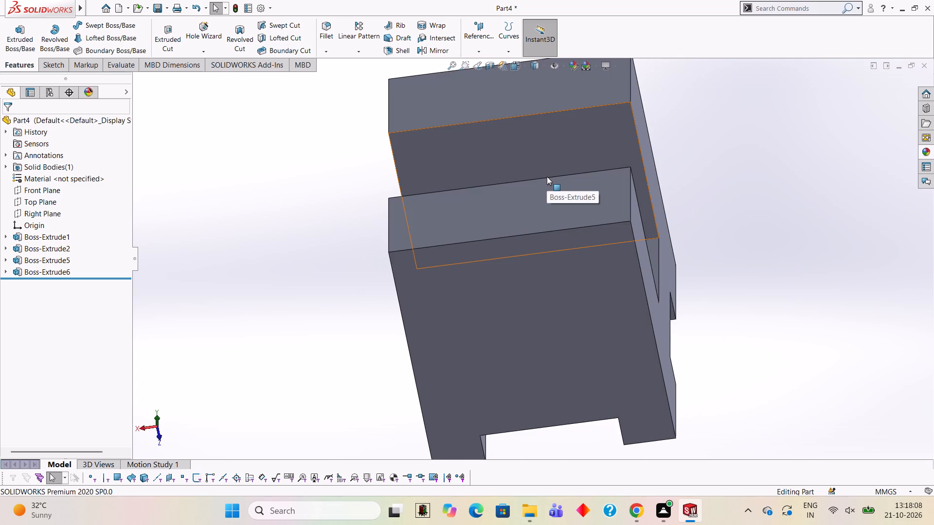
left_click(534, 304)
left_click(575, 282)
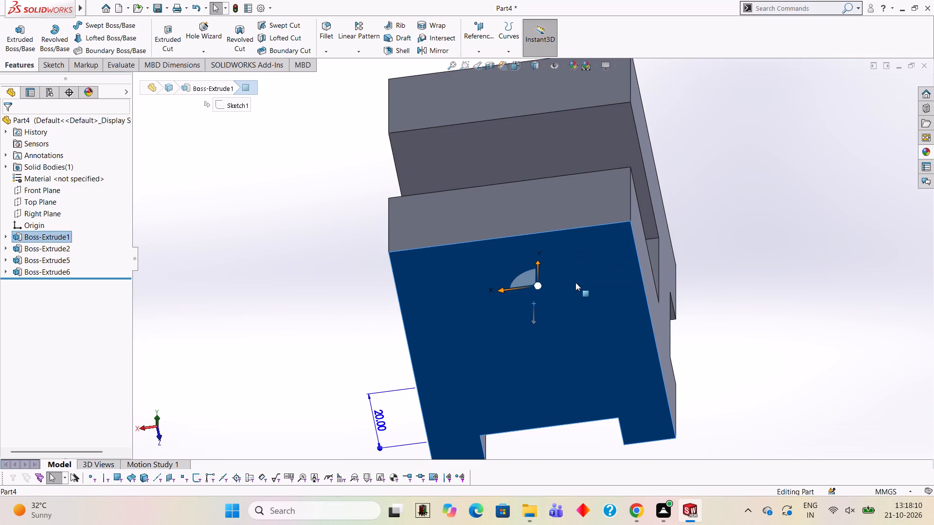
key("8")
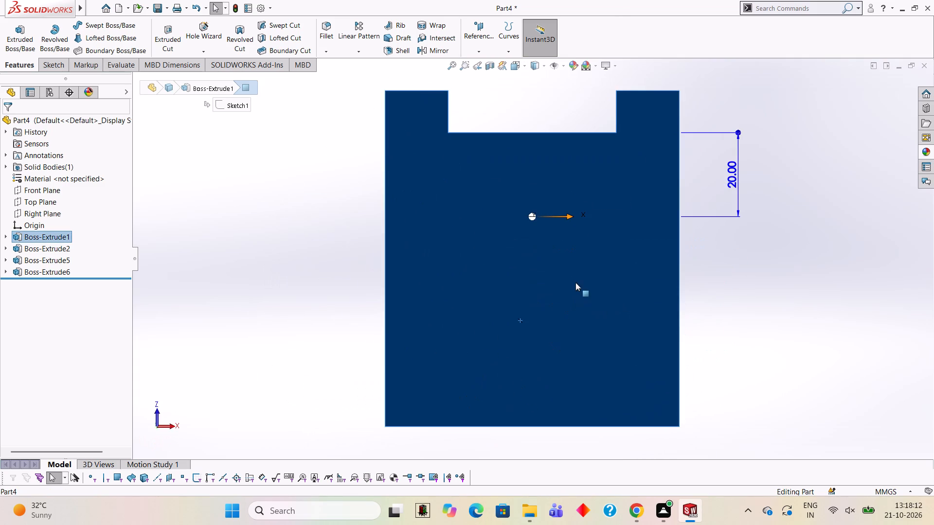
scroll(533, 308, "up", 3)
scroll(537, 303, "down", 2)
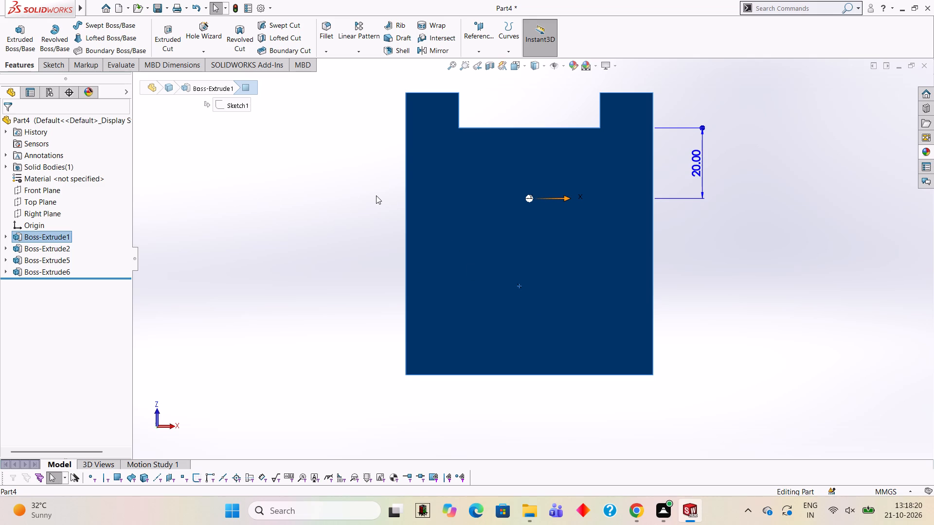
left_click(58, 62)
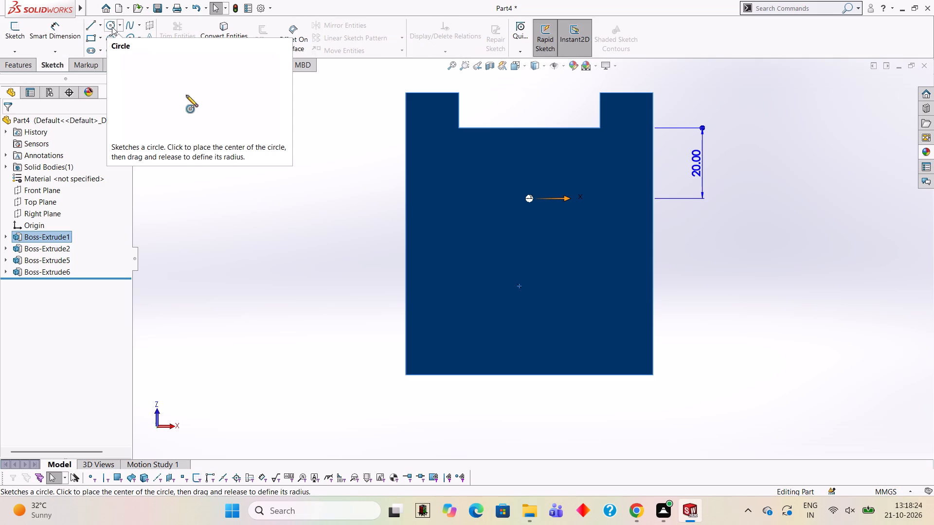
left_click(95, 27)
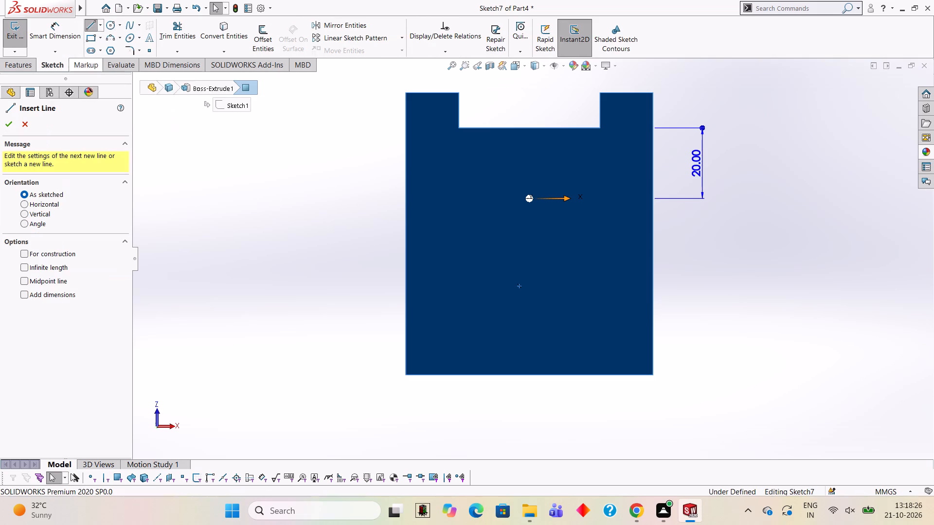
left_click(529, 373)
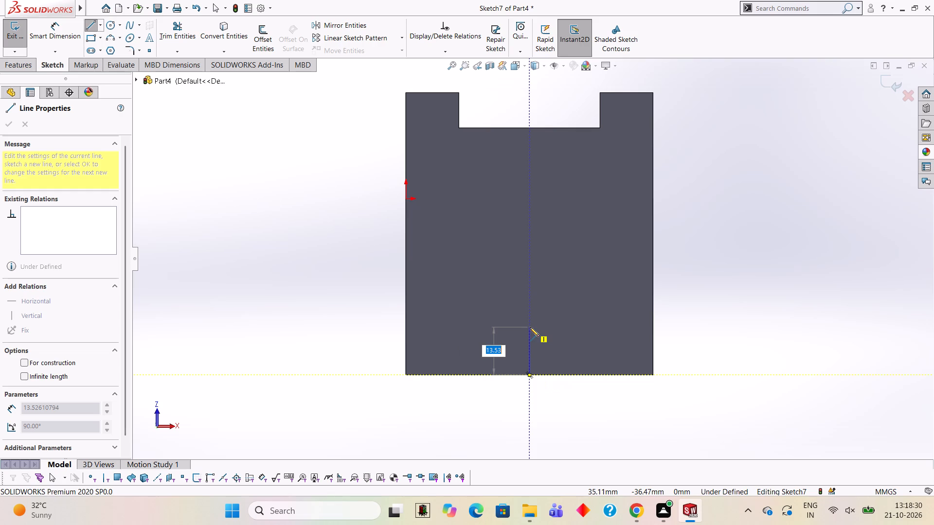
type("22")
key("Return")
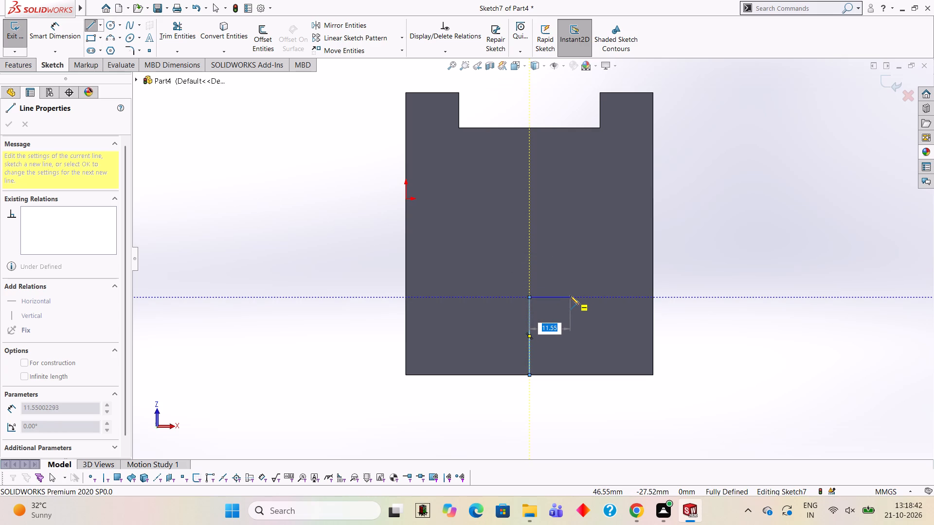
type("15")
key("Return")
key("Escape")
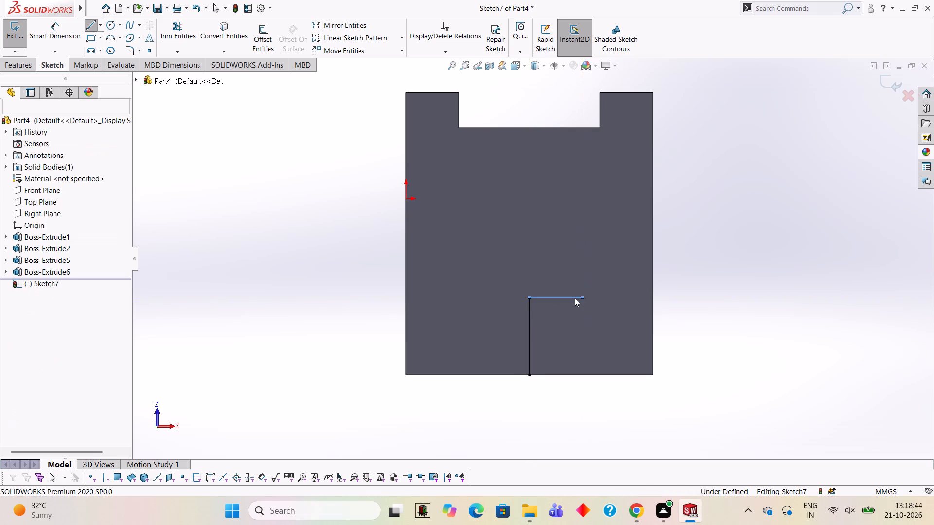
key("Escape")
key("Escape")
key("Escape")
Draw a 15 mm horizontal line towards -X from the inner end of the 22 mm line.
left_click(93, 23)
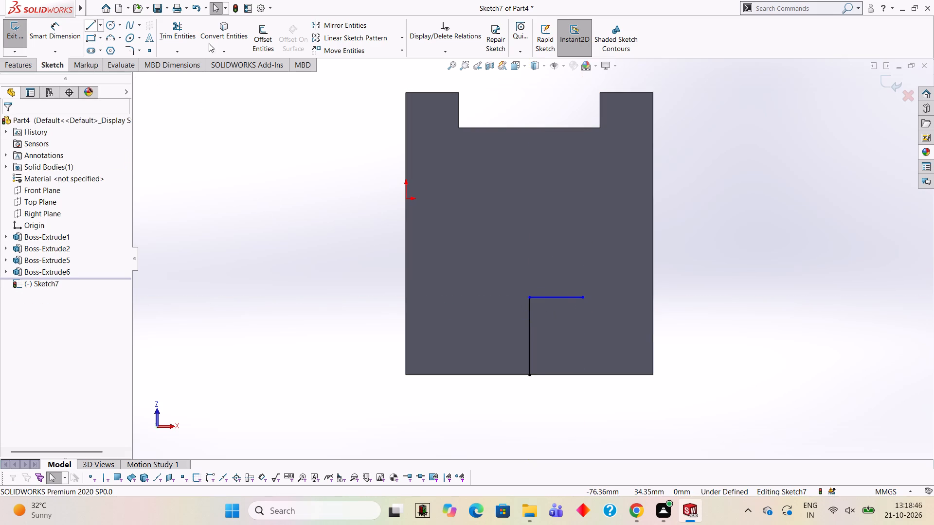
left_click(529, 297)
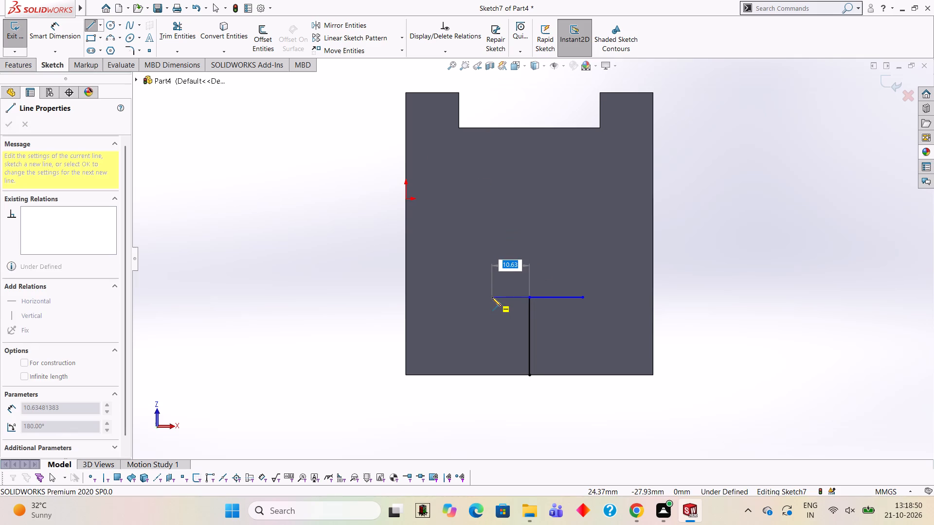
type("15")
key("Return")
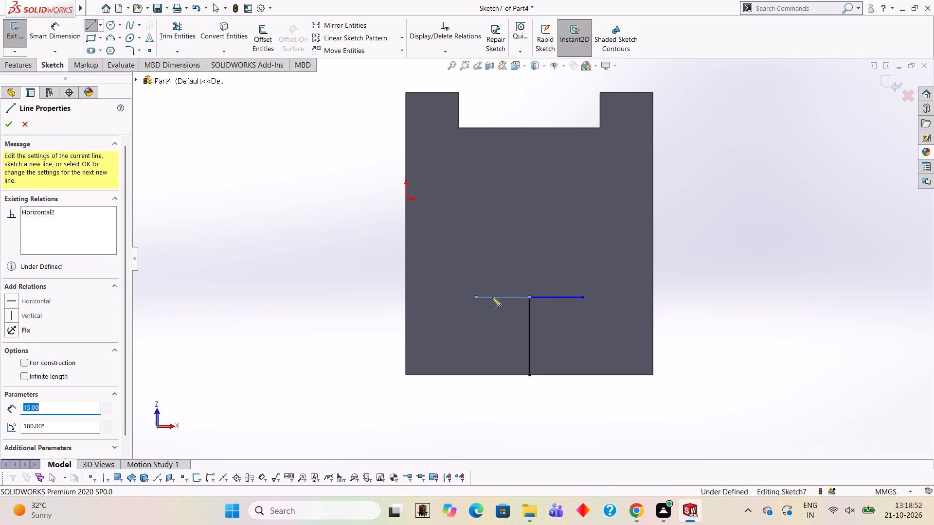
key("Escape")
key("Escape")
key("Escape")
key("Escape")
key("Escape")
key("Escape")
key("Escape")
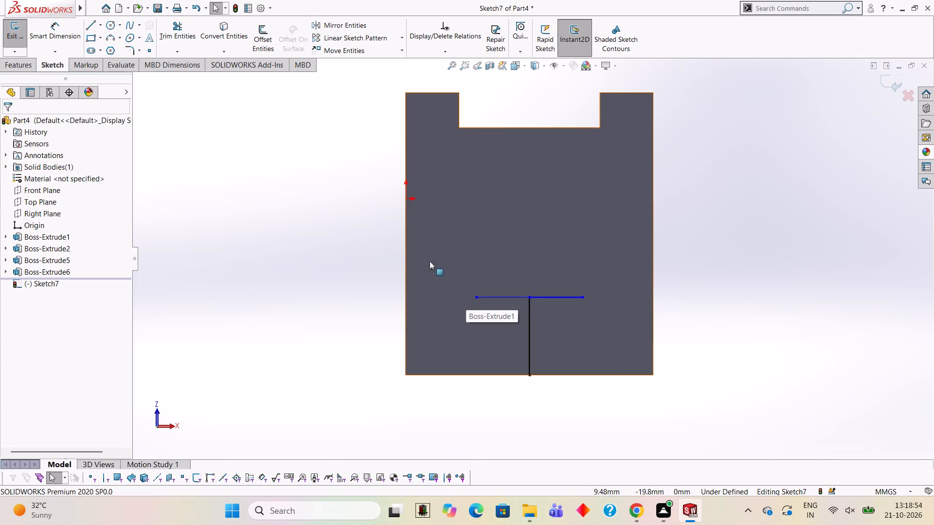
key("Escape")
key("Escape")
Draw an 8 mm radius circle centred on each outer end of the 15 mm lines, with automatic and diameter dimensions turned off.
left_click(107, 27)
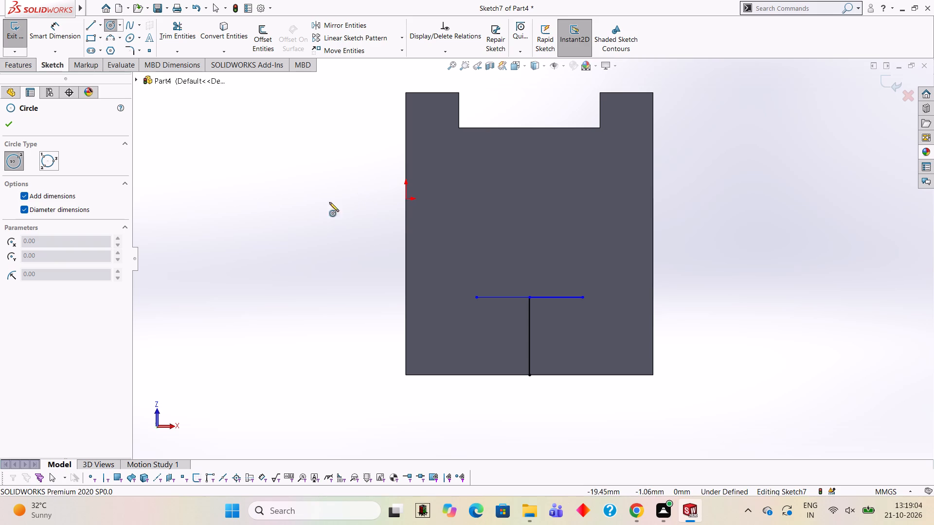
left_click(56, 195)
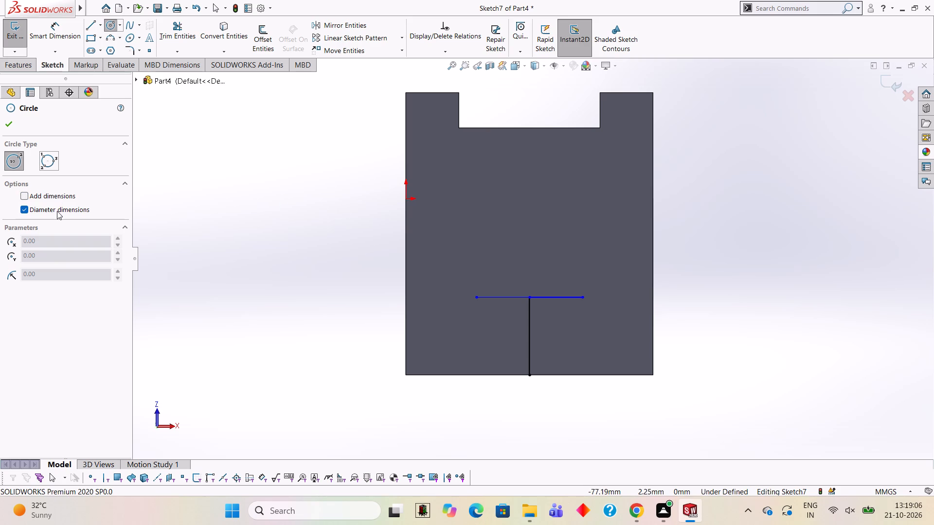
left_click(57, 211)
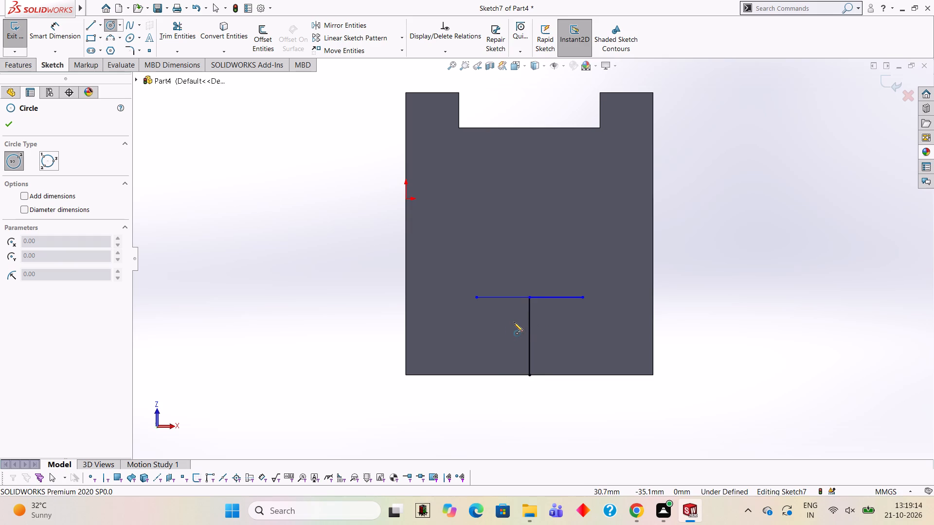
left_click(475, 297)
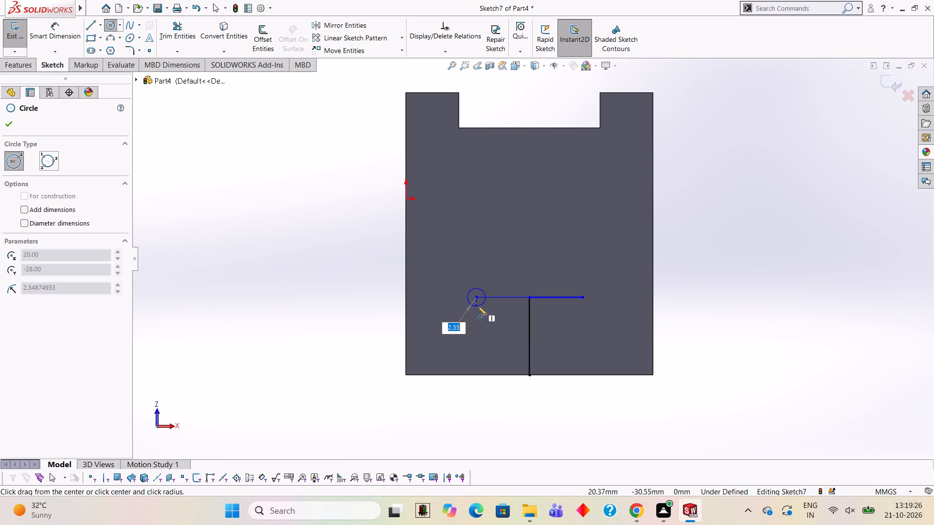
key("8")
key("Return")
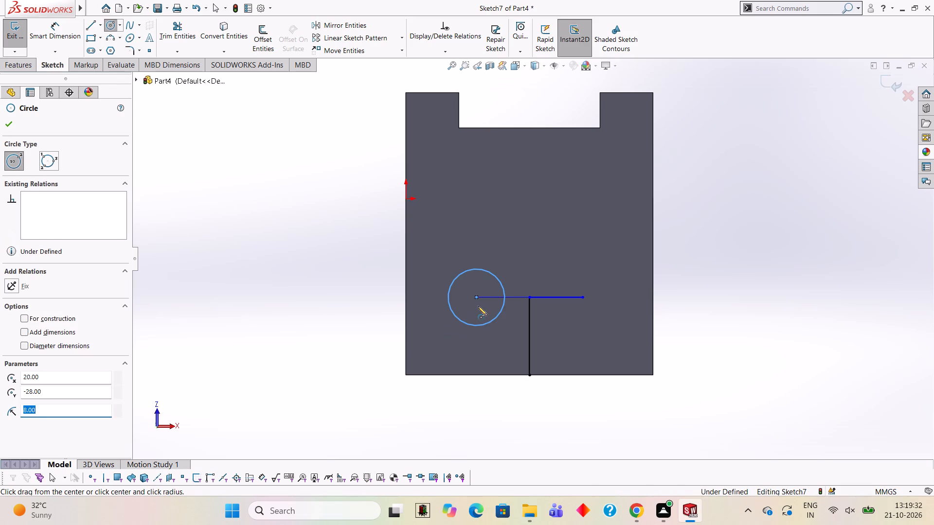
left_click(584, 297)
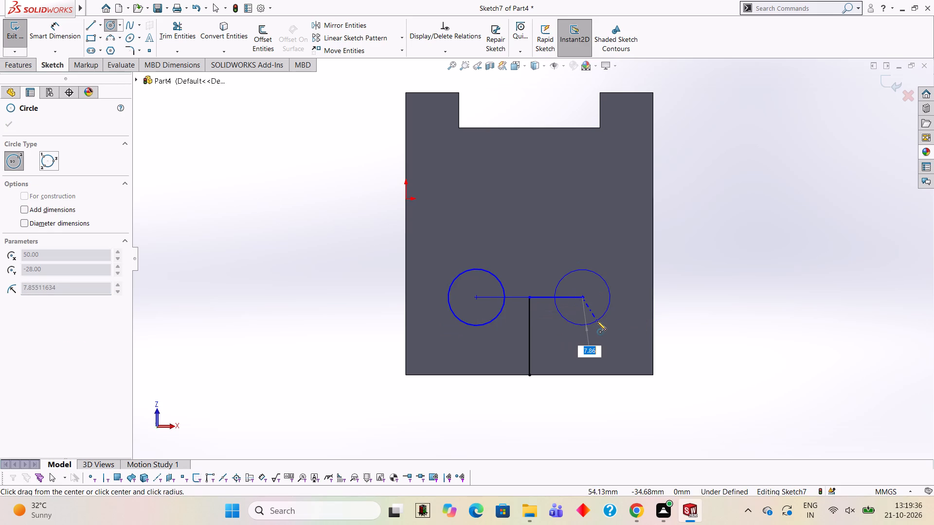
key("8")
key("Return")
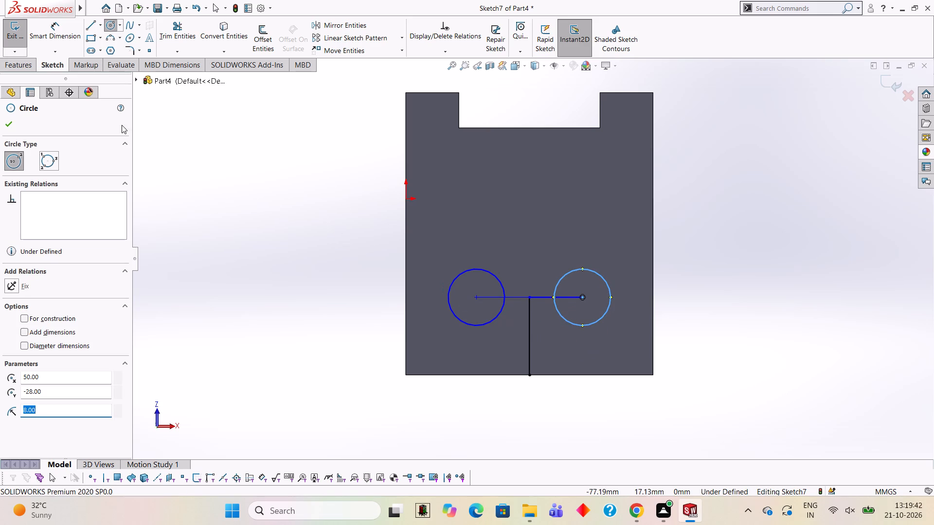
Connect the two circles with two 30 mm horizontal tangent lines, one along their front sides and one along their rear sides.
left_click(96, 30)
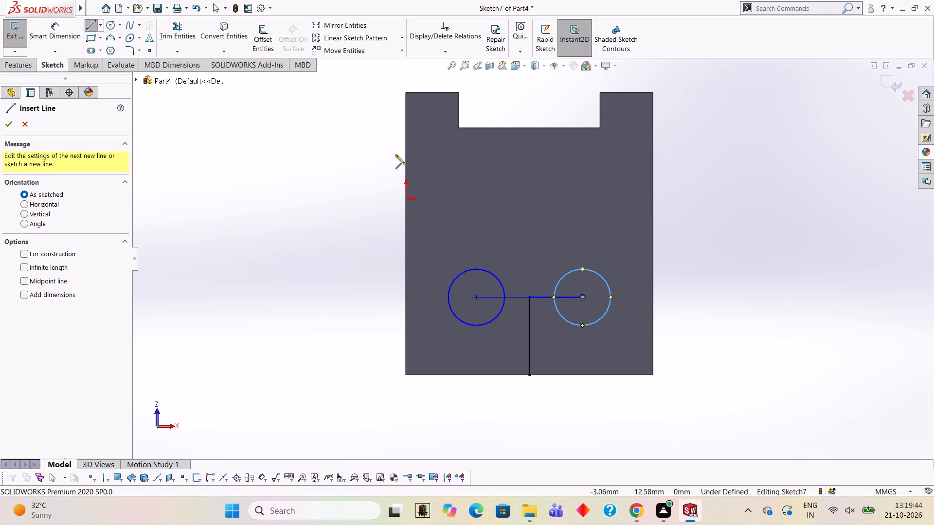
left_click(475, 269)
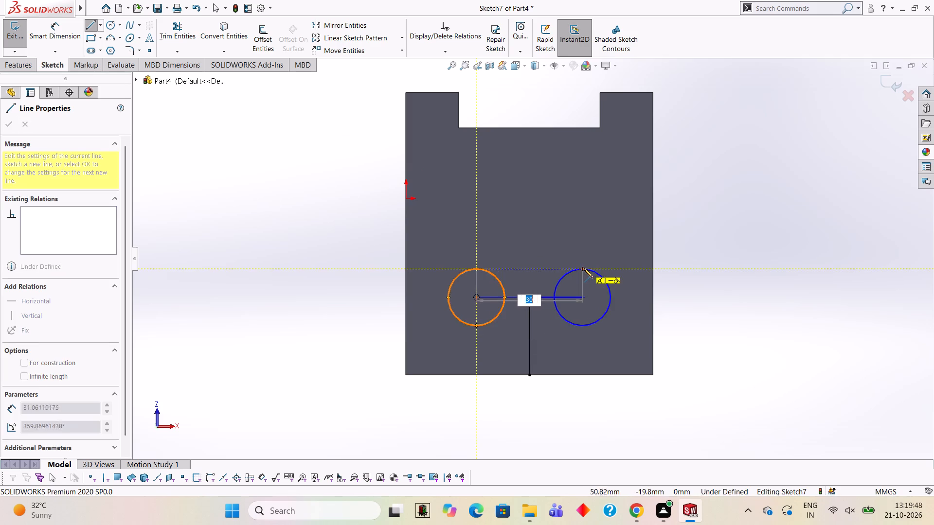
left_click(583, 268)
key("Escape")
key("Escape")
key("Escape")
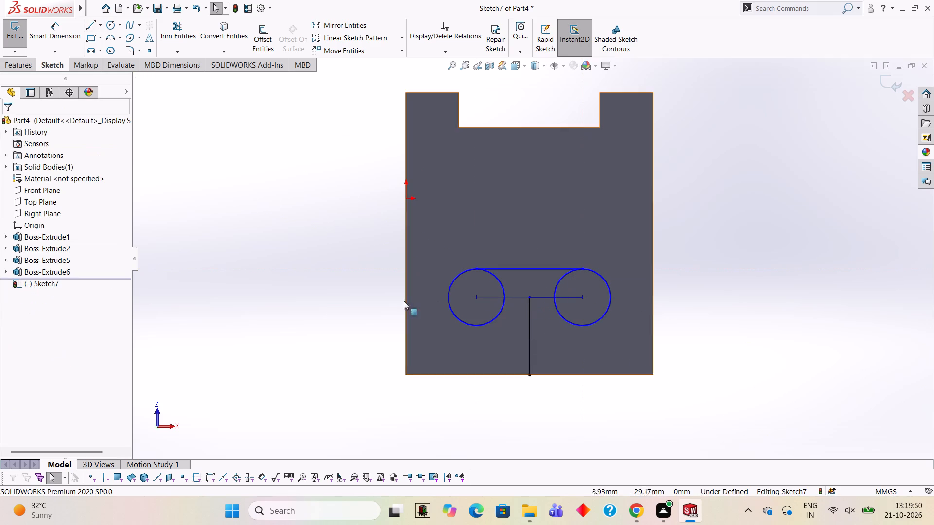
key("Escape")
key("Escape")
left_click(89, 28)
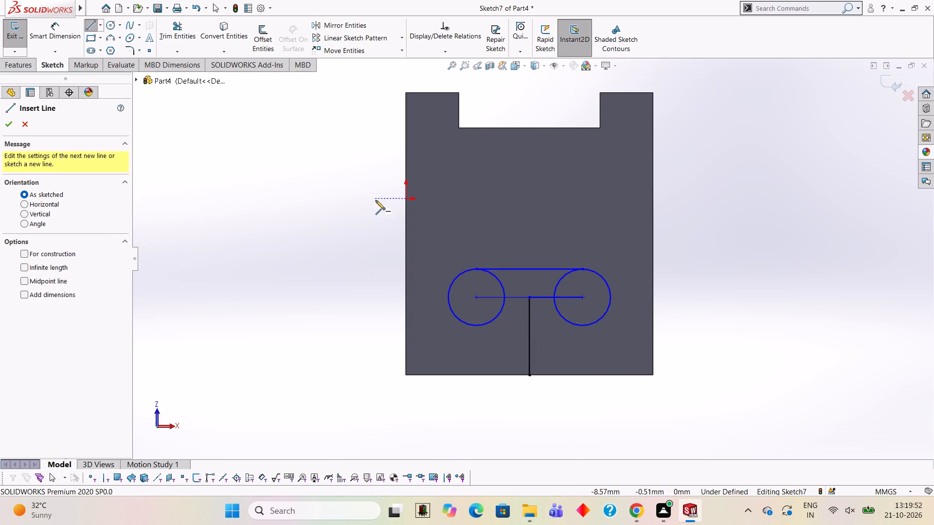
left_click(477, 326)
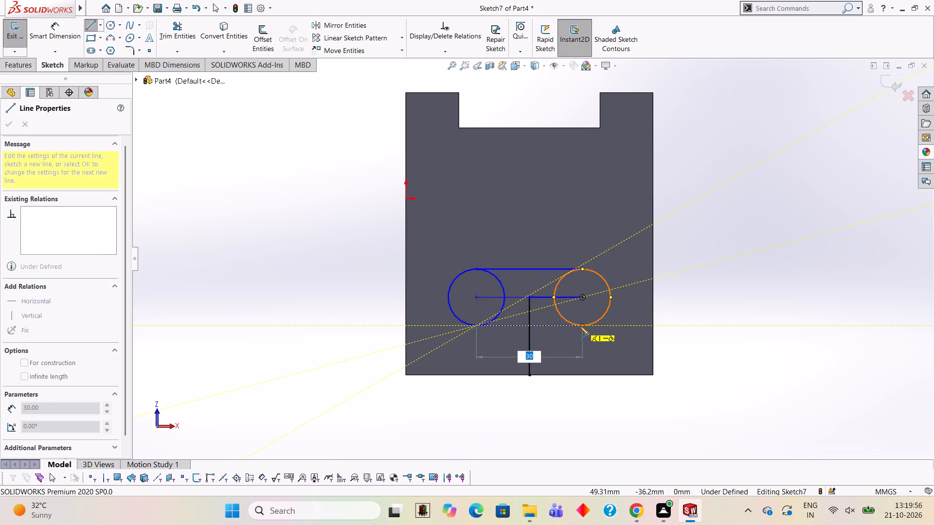
left_click(581, 326)
key("Escape")
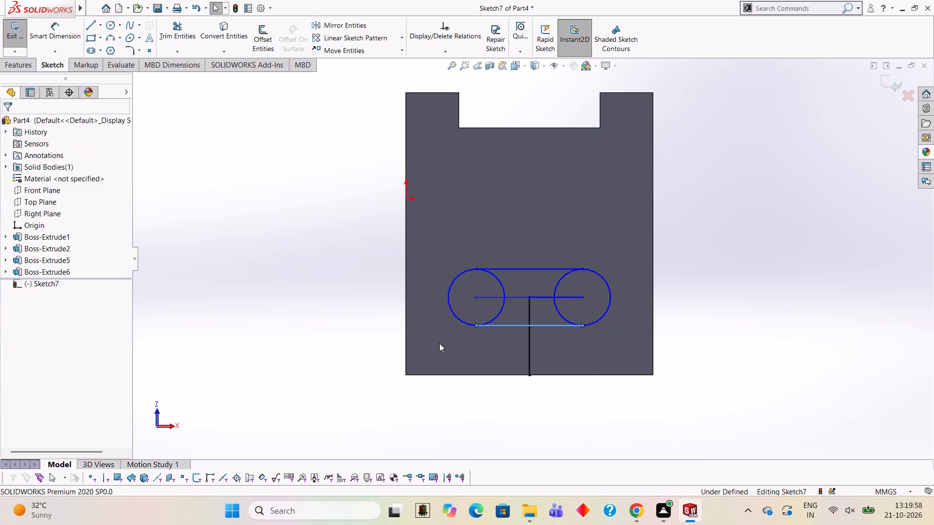
key("Escape")
key("Escape")
key("Escape")
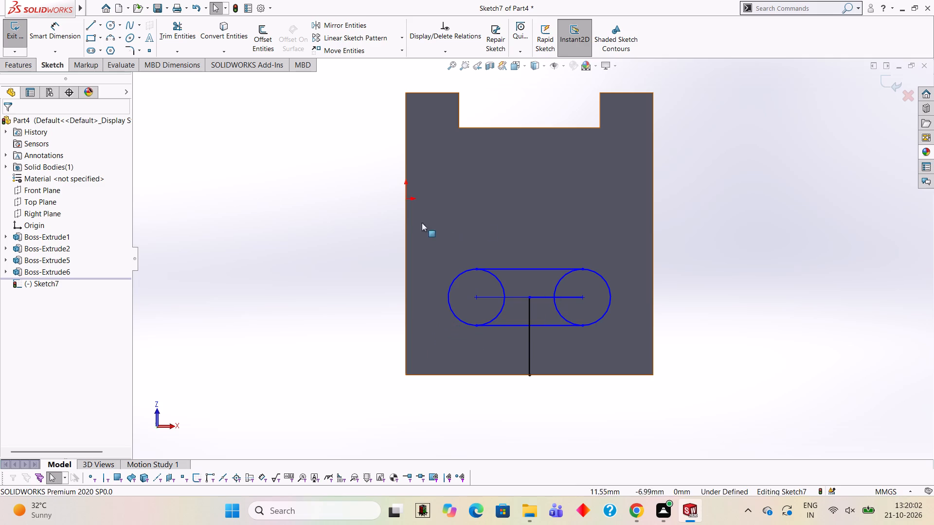
Trim away the three helper lines and the inner halves of both circles, leaving a closed slot outline.
left_click(188, 25)
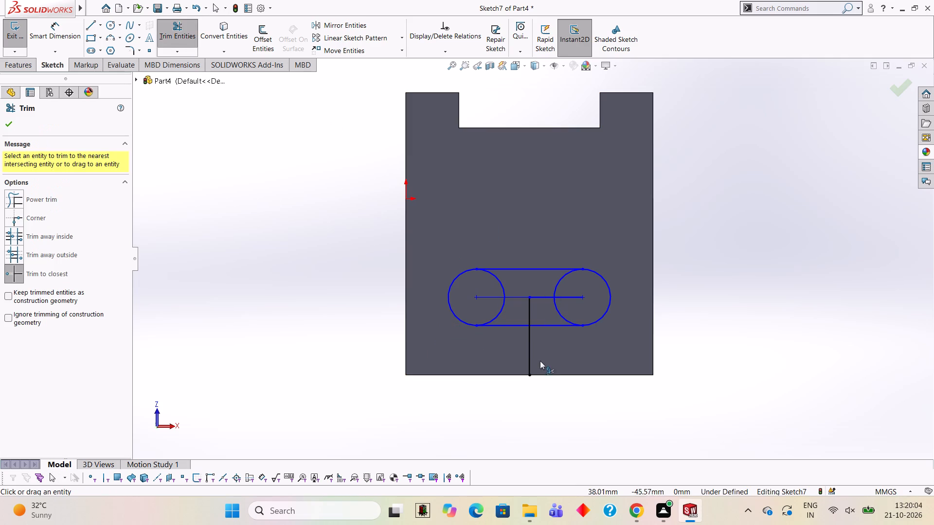
left_click(529, 357)
left_click(528, 308)
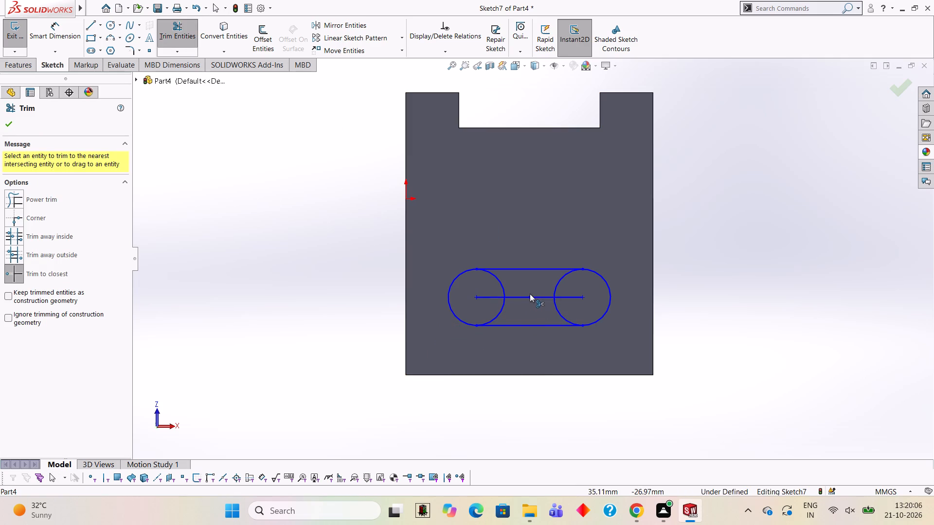
left_click(530, 296)
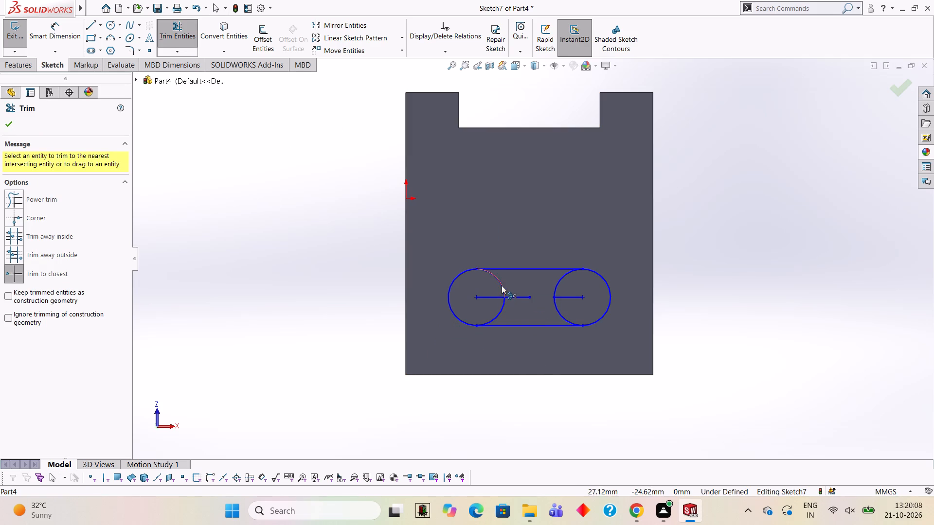
left_click(502, 285)
left_click(501, 315)
left_click(502, 295)
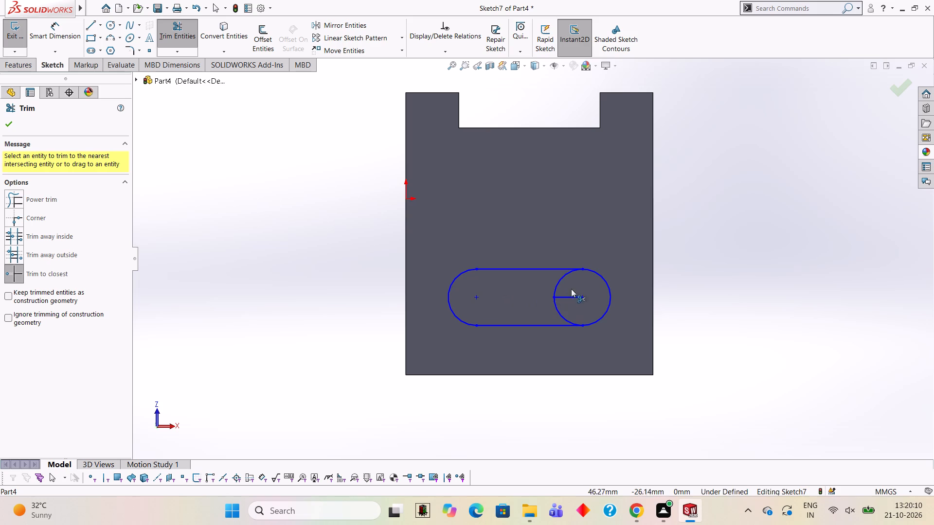
left_click(559, 278)
left_click(567, 299)
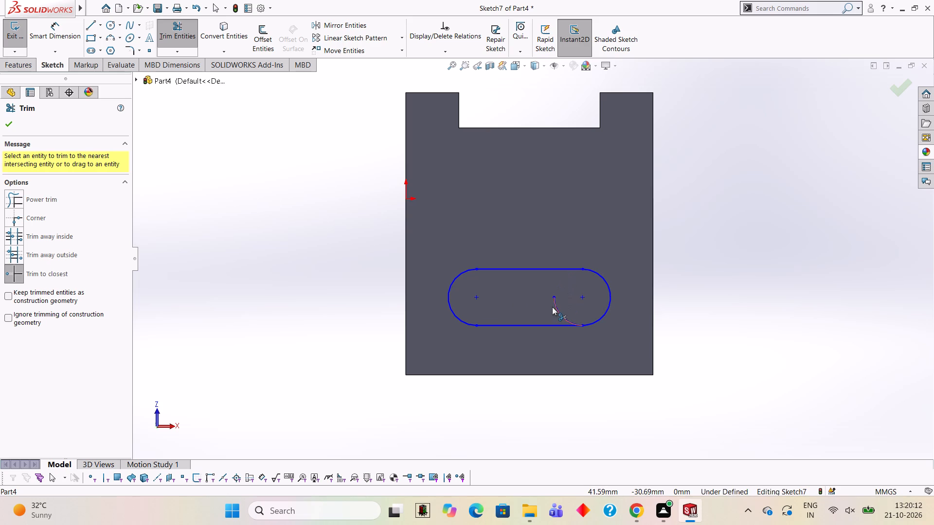
left_click(556, 309)
Dimension the slot outline with an 8 mm radius on its -X end arc and 30 mm on its front straight side.
left_click(65, 39)
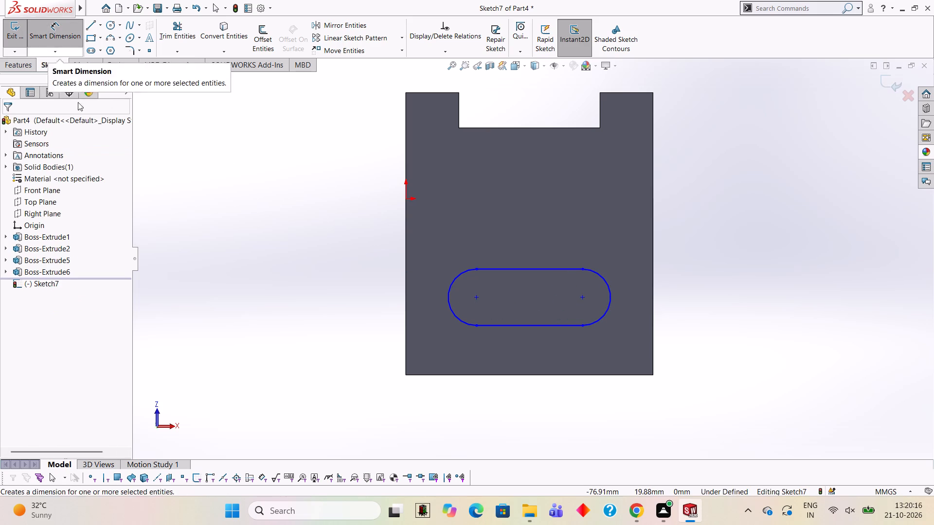
left_click(453, 316)
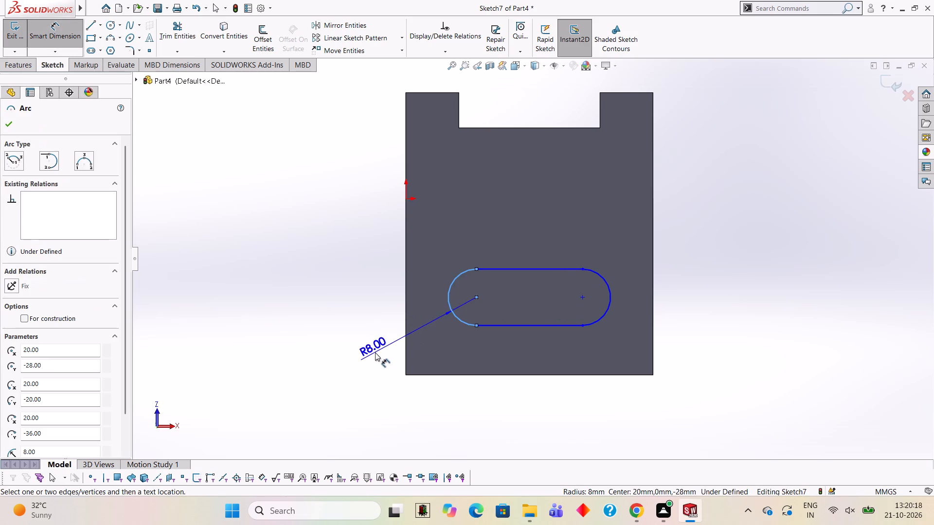
left_click(374, 353)
left_click(334, 338)
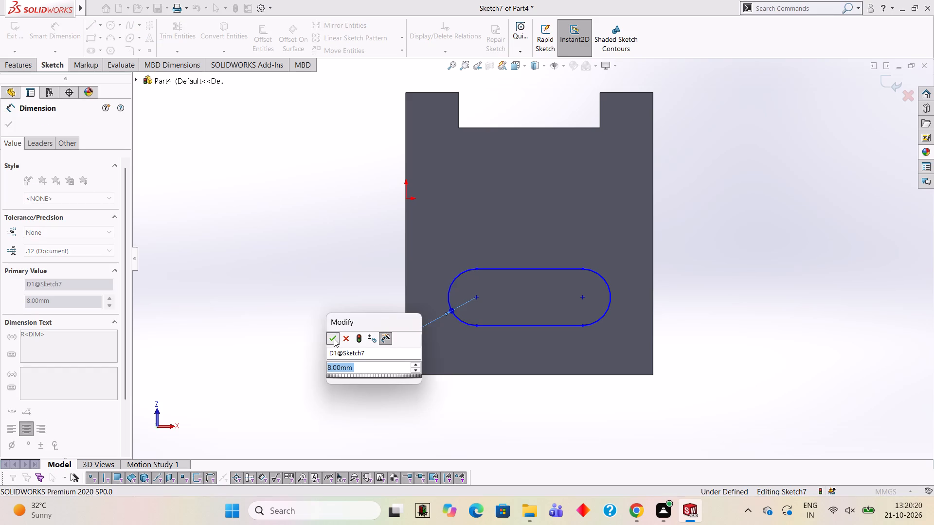
left_click(331, 297)
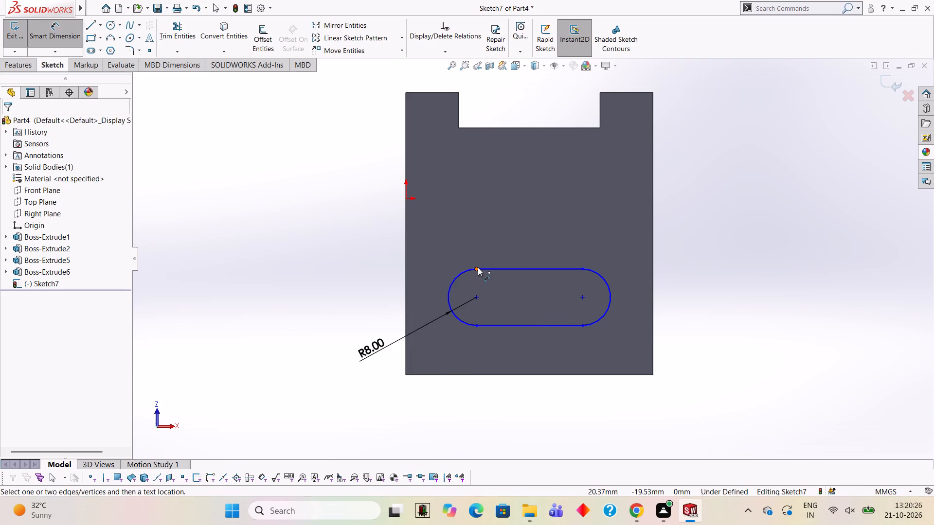
left_click(502, 270)
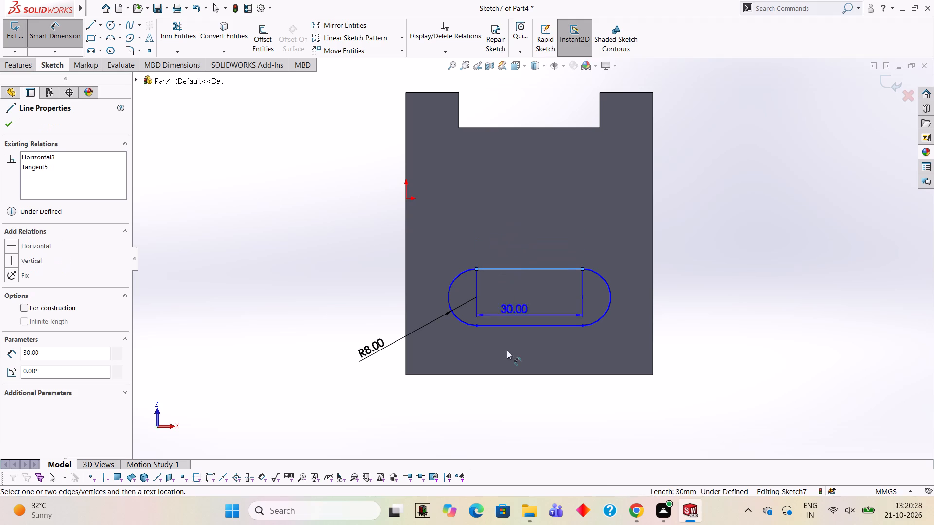
left_click(498, 405)
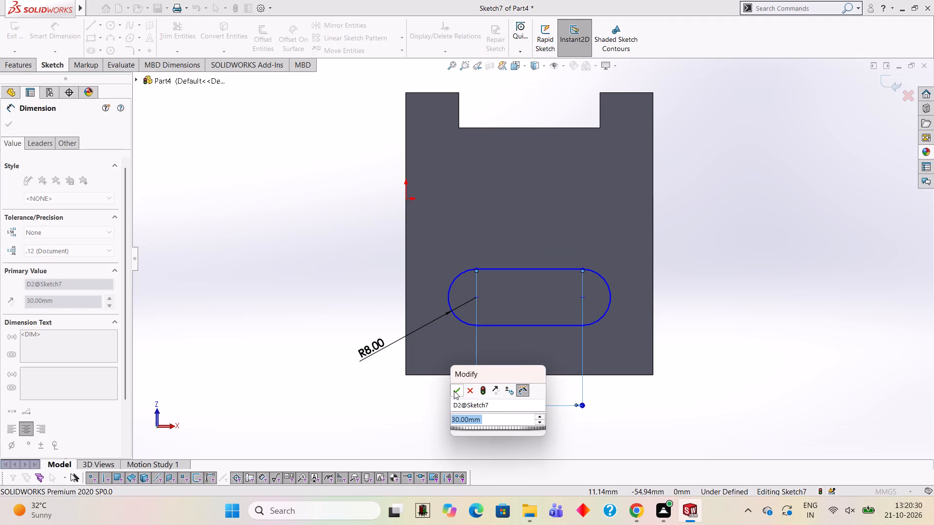
left_click(454, 391)
left_click(367, 248)
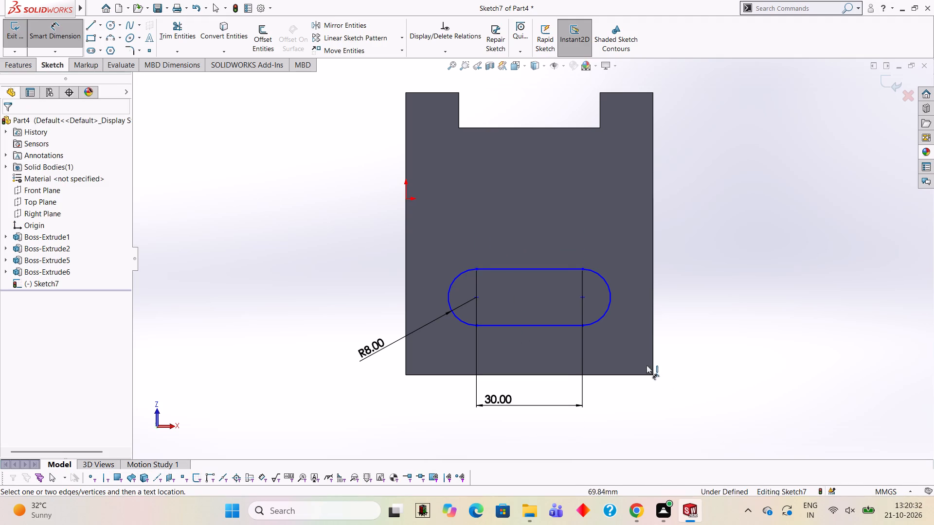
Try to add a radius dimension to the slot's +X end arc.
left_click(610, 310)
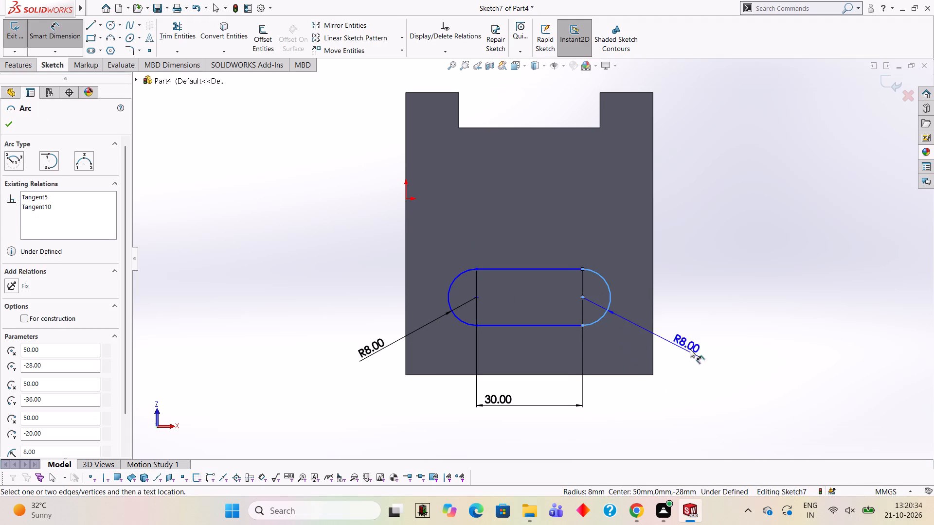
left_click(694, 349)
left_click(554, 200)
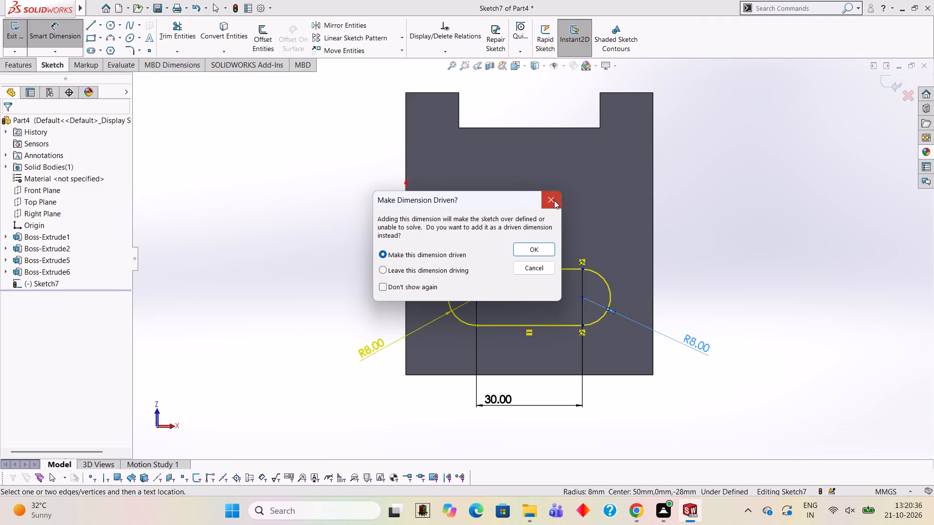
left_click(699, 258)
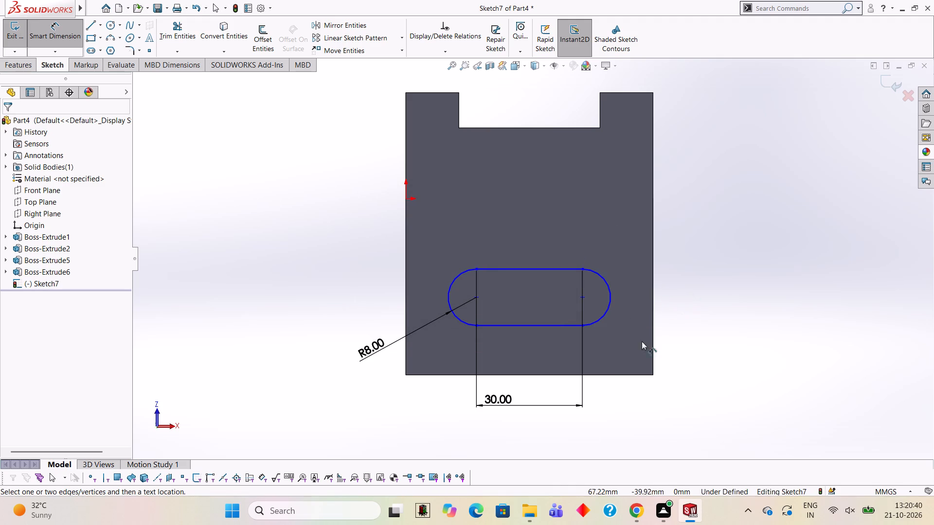
Cut-extrude the slot outline with a blind depth of 100 mm through both arms.
middle_click_drag(580, 366, 590, 236)
middle_click_drag(599, 241, 693, 361)
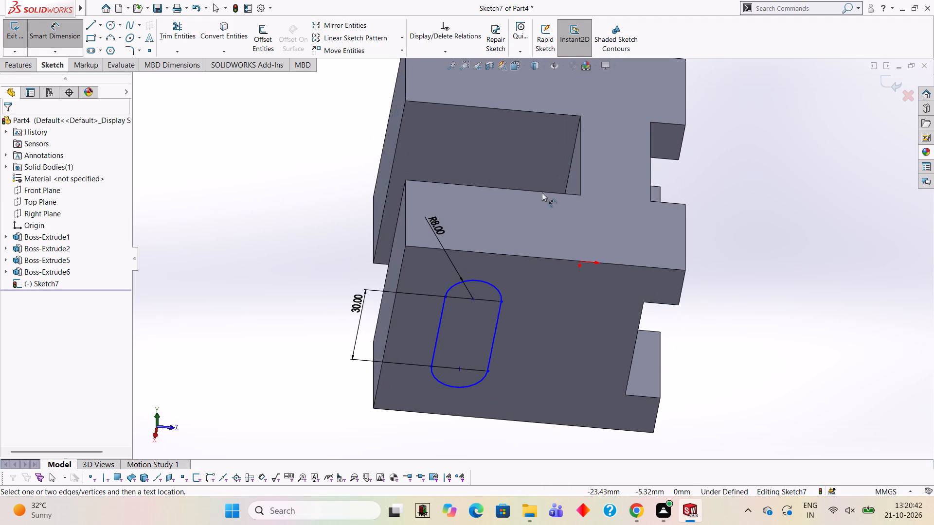
middle_click_drag(544, 208, 562, 233)
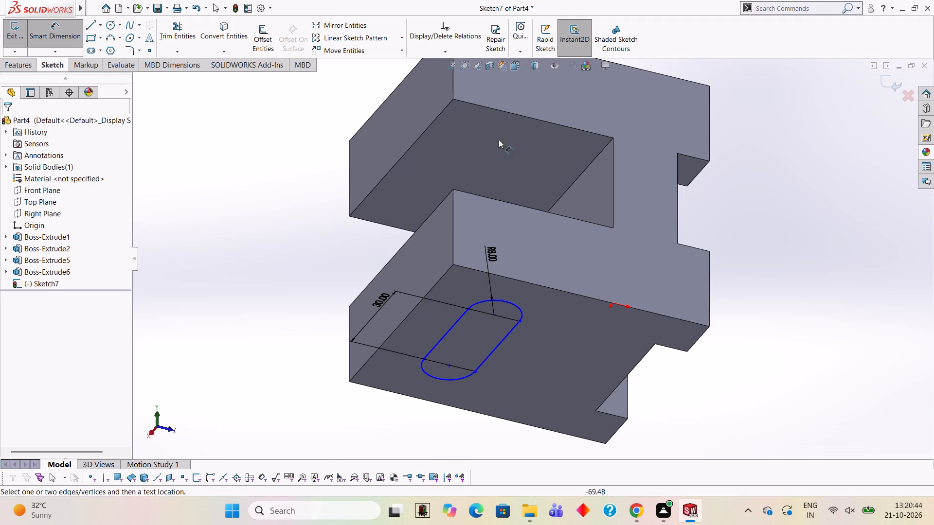
left_click(9, 60)
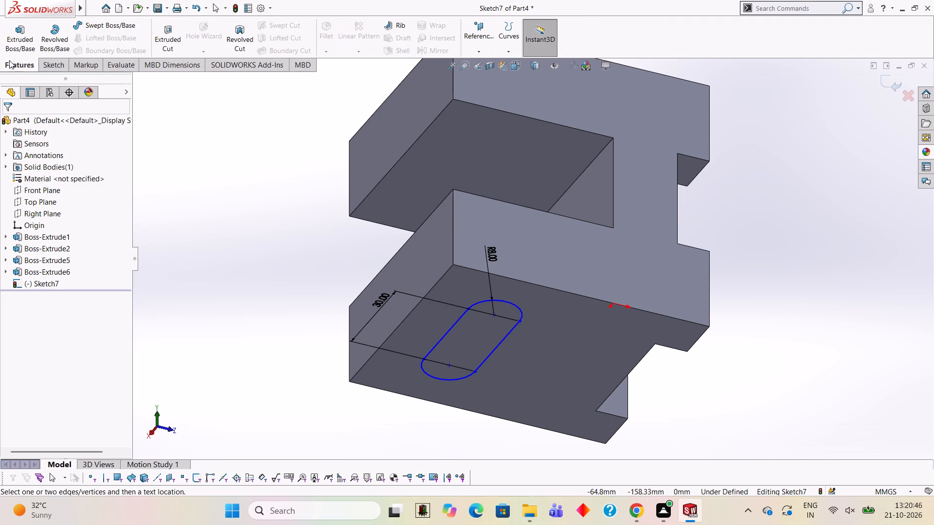
left_click_drag(172, 38, 180, 41)
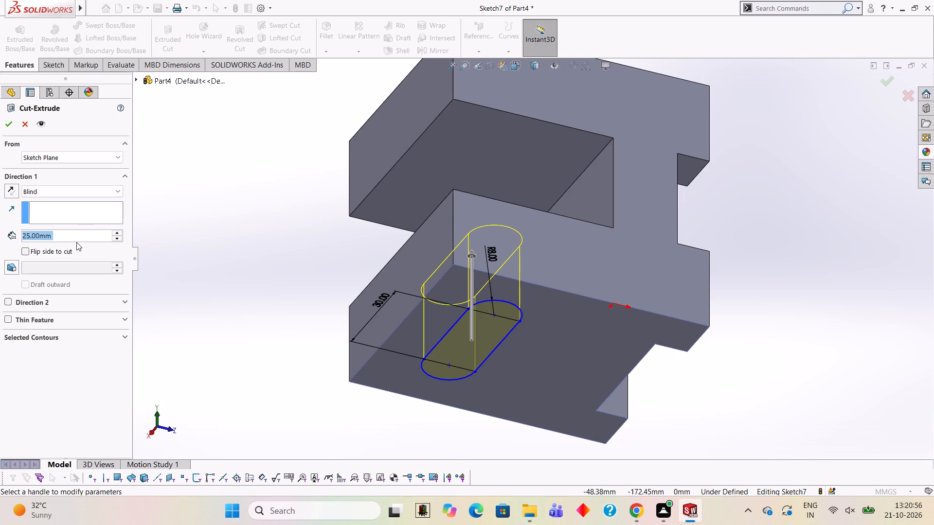
type("100")
key("Return")
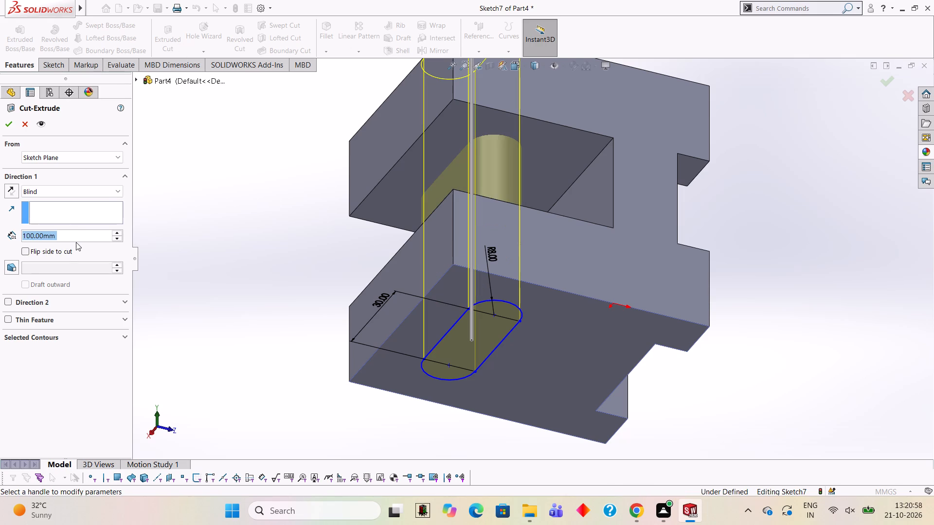
left_click(5, 127)
left_click(195, 157)
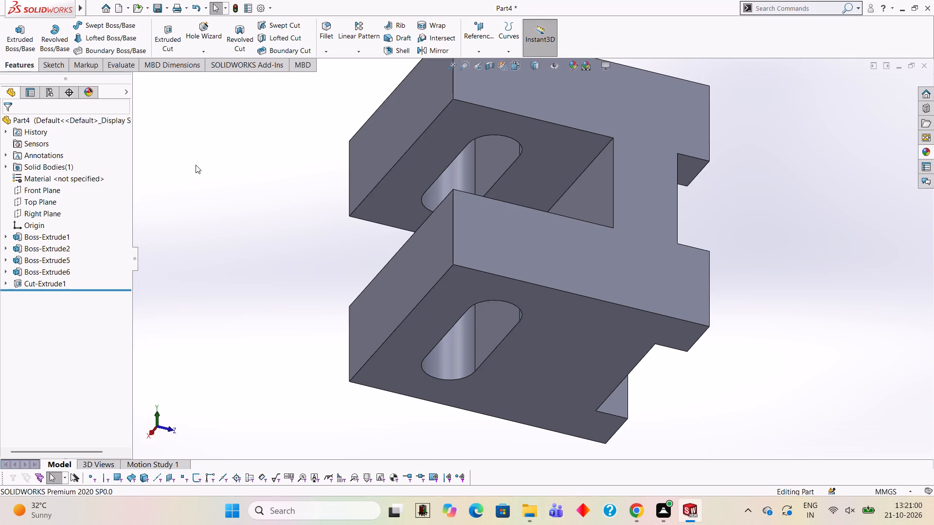
Examine the slot cut through both arms from several angles.
middle_click_drag(267, 196, 337, 151)
middle_click_drag(535, 270, 628, 338)
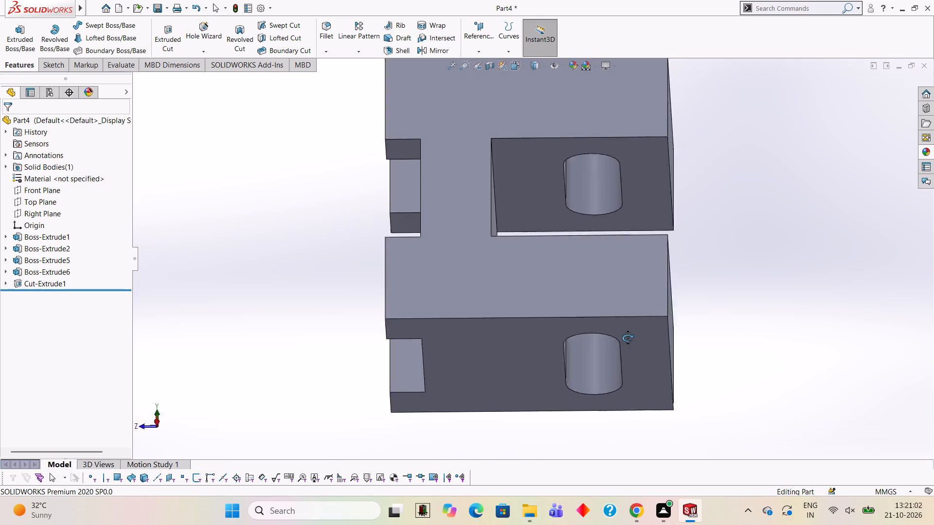
middle_click_drag(628, 338, 585, 282)
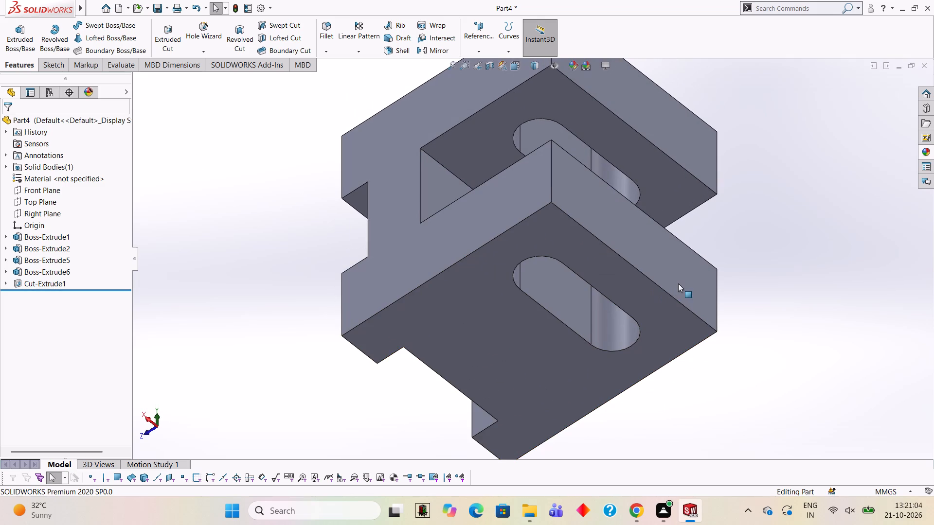
middle_click_drag(675, 301, 673, 265)
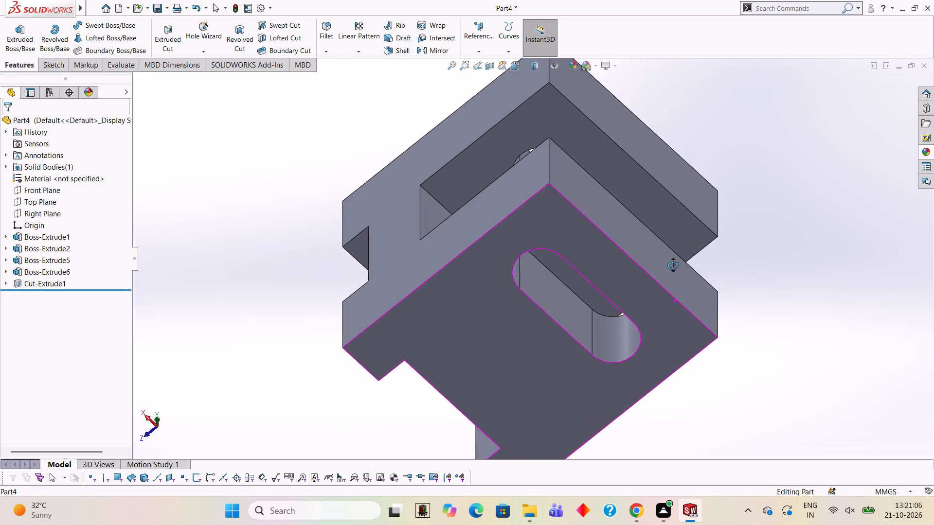
middle_click_drag(673, 265, 649, 251)
scroll(651, 272, "up", 2)
scroll(652, 271, "down", 1)
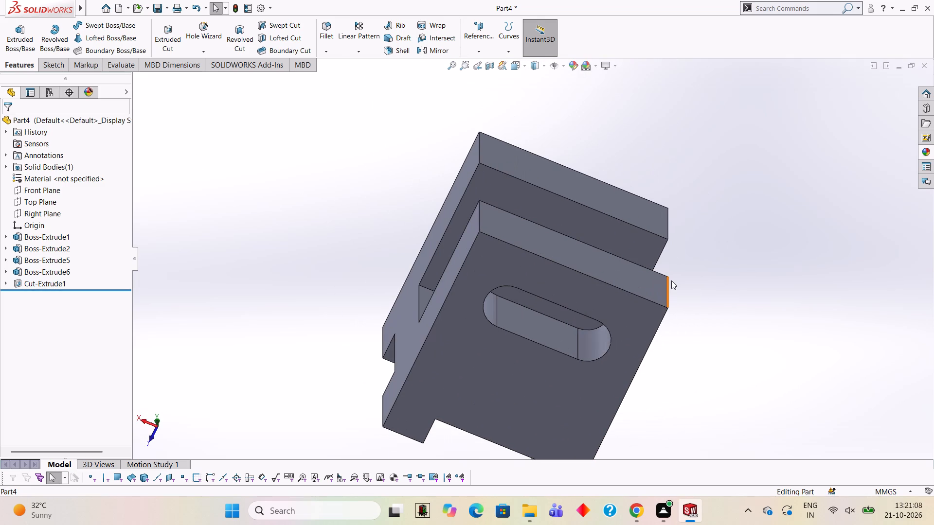
scroll(674, 280, "up", 2)
middle_click_drag(683, 297, 663, 226)
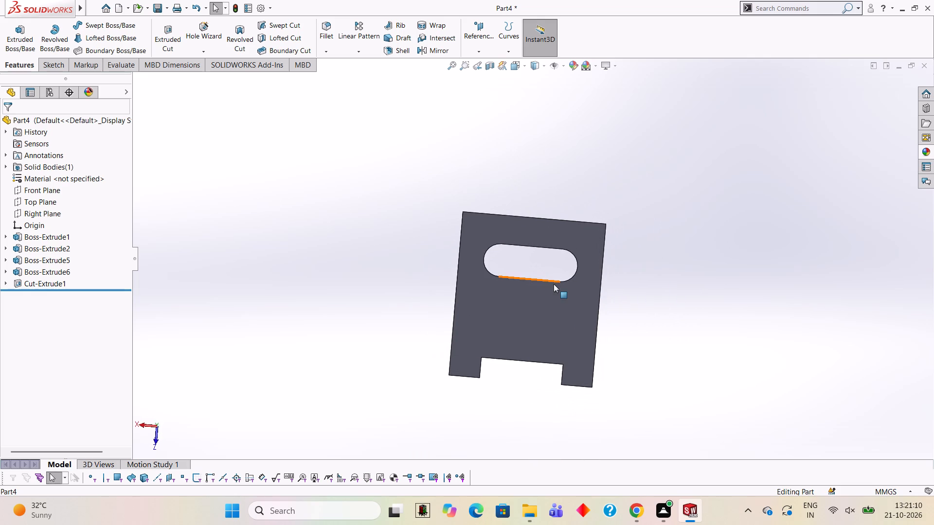
Start a sketch on the lower arm's underside and draw 8 mm helper lines from the rear -X corner, first towards +Z, then +X.
left_click(512, 311)
left_click(554, 285)
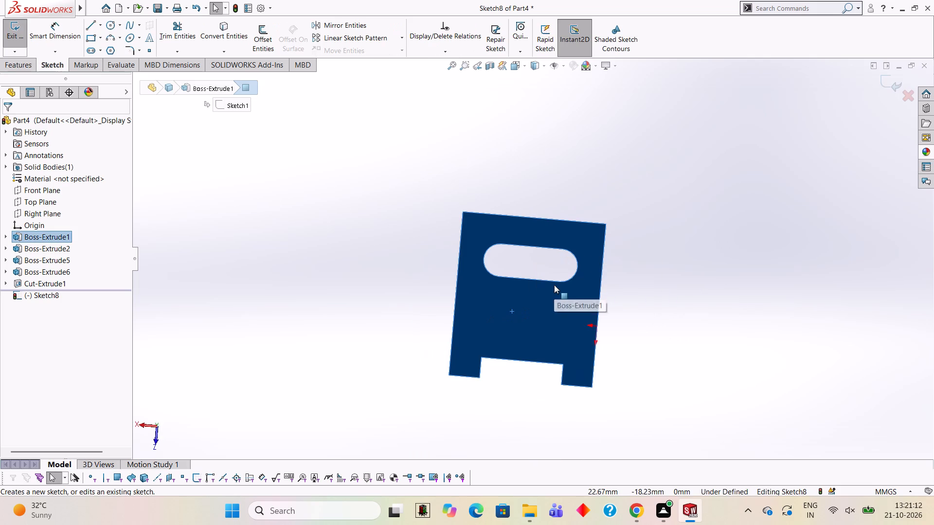
key("ctrl+8")
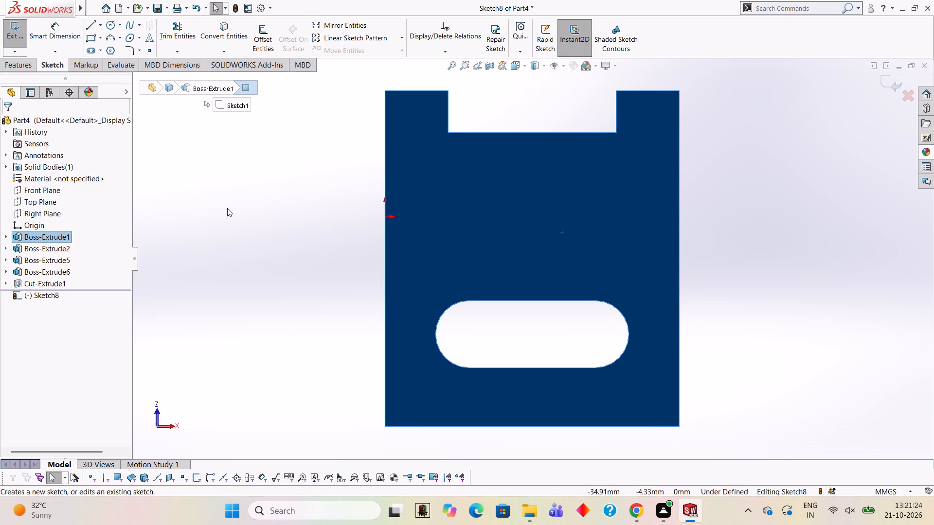
left_click(88, 29)
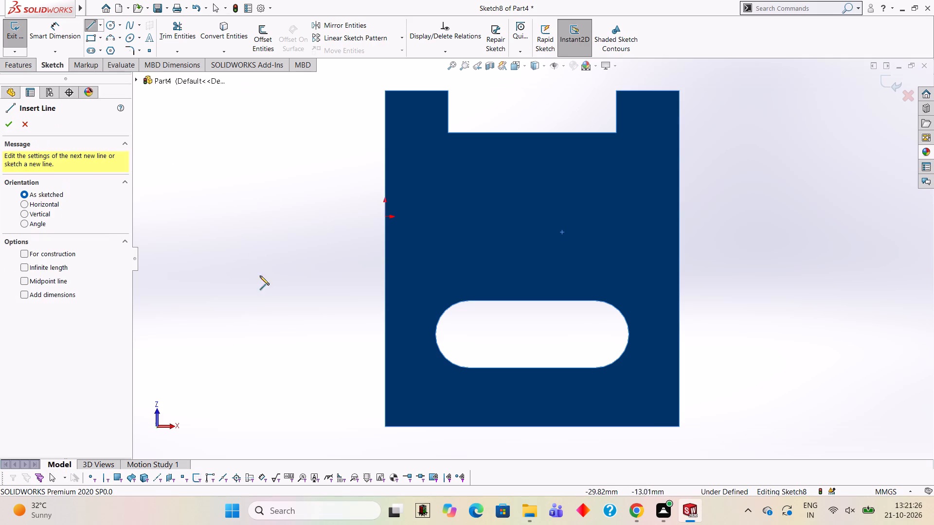
left_click(384, 424)
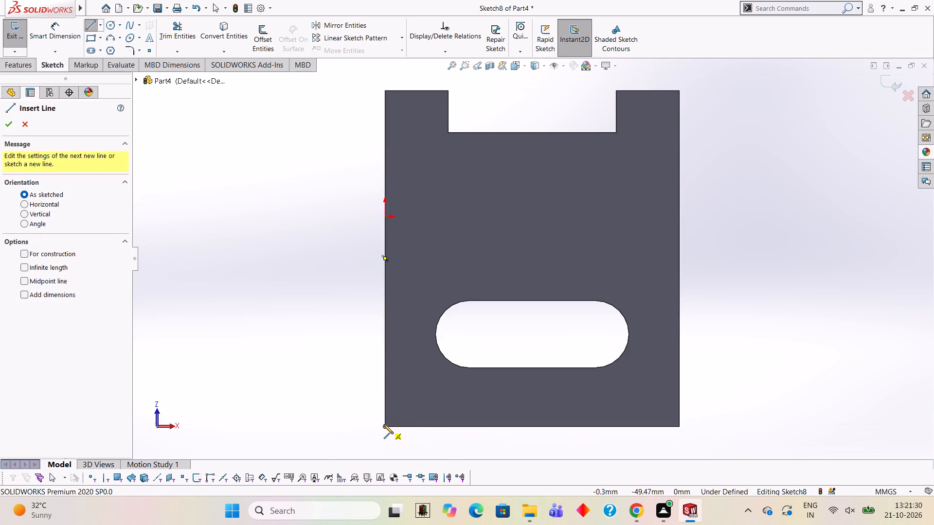
key("8")
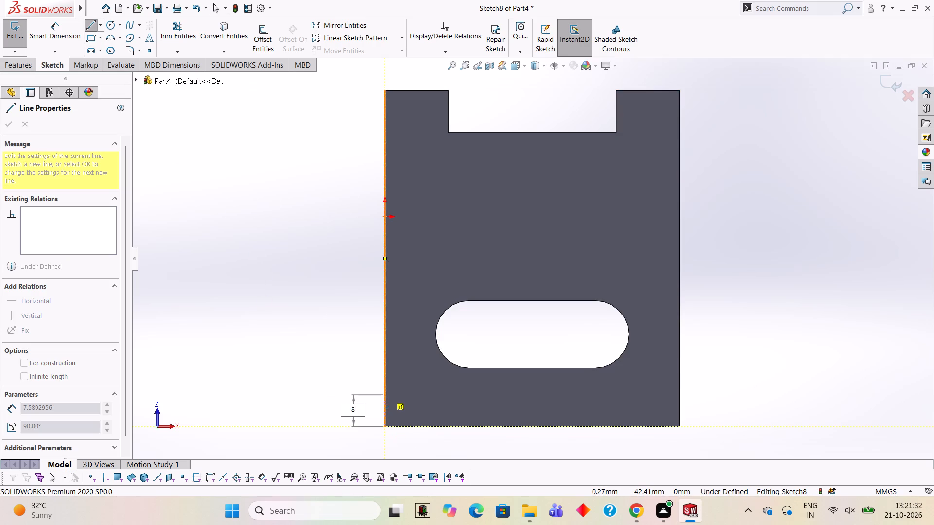
key("Return")
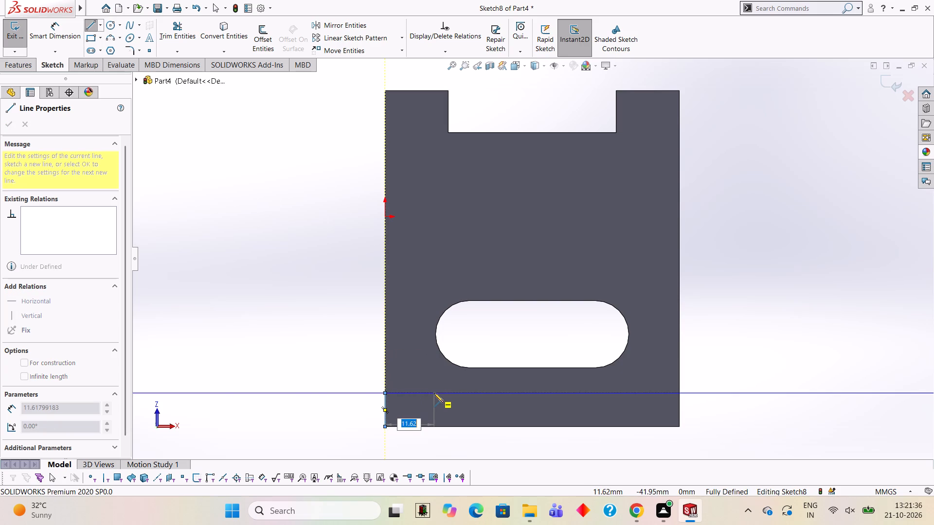
key("8")
key("Return")
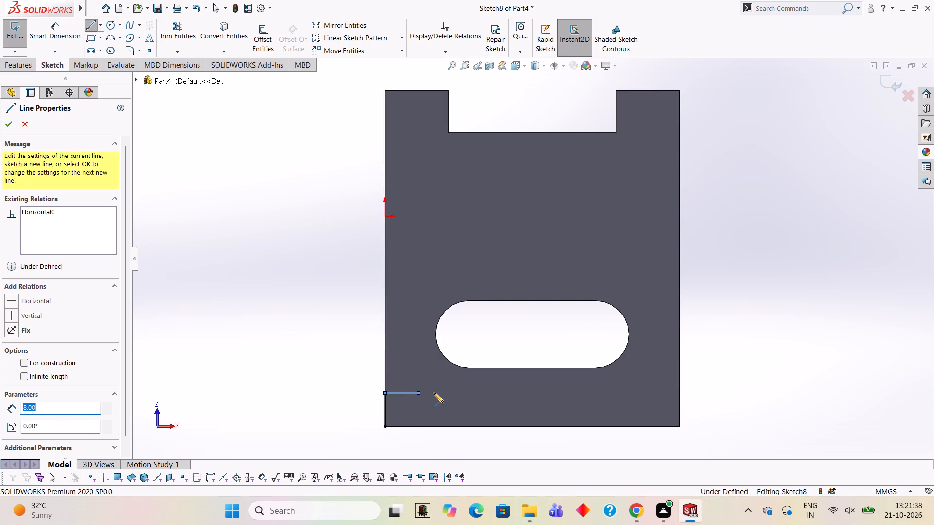
key("Escape")
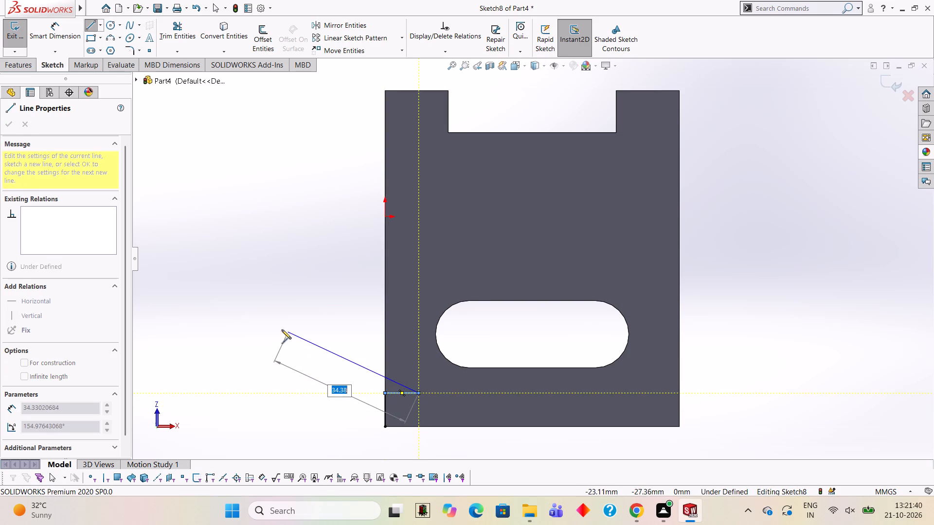
key("Escape")
key("Escape")
key("Escape")
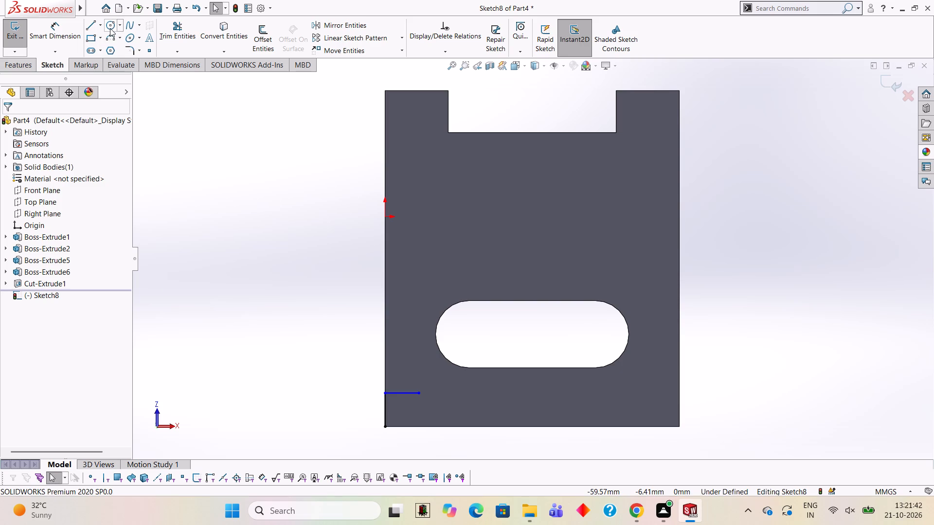
Draw an 8 mm radius circle centred on the inner end of the horizontal 8 mm helper line.
left_click(110, 28)
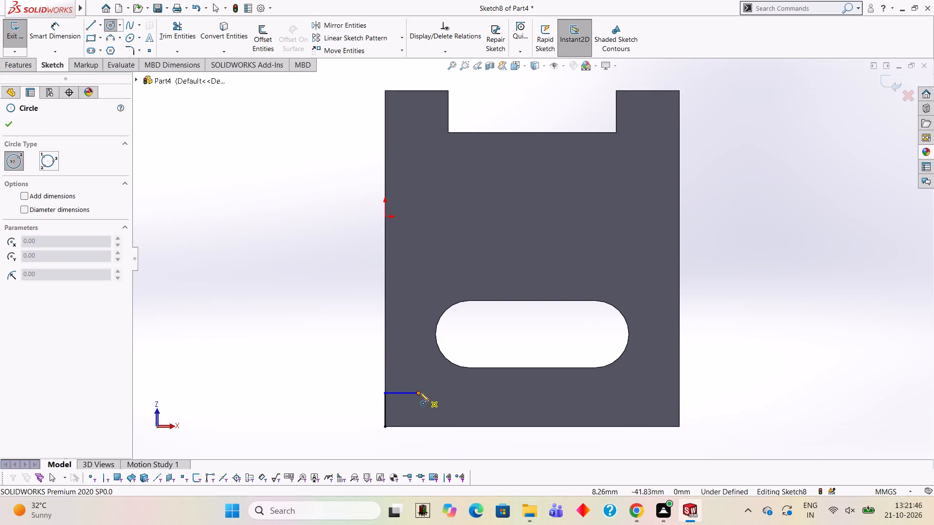
left_click(419, 392)
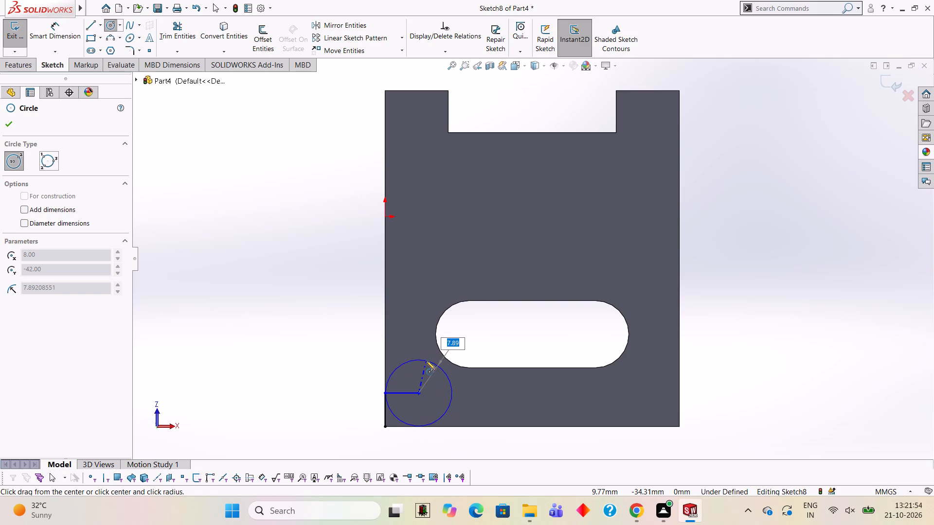
key("8")
key("Return")
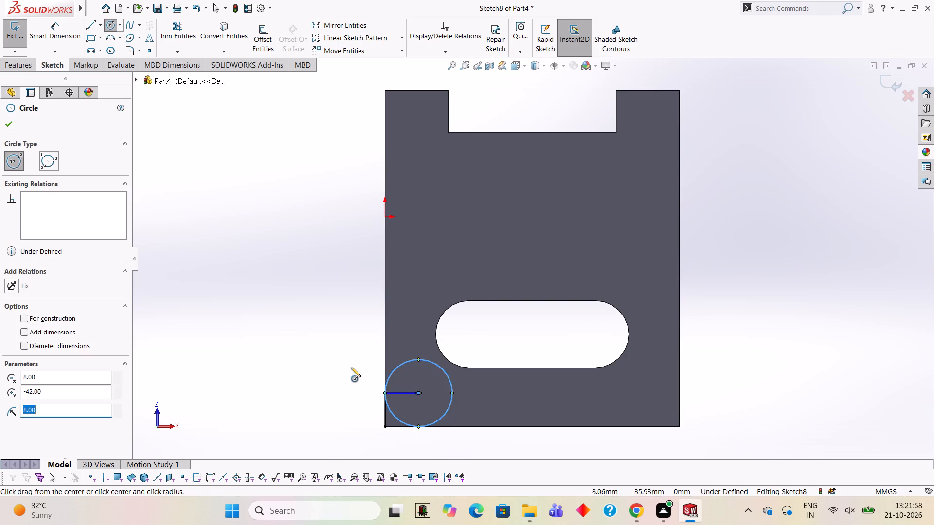
key("Escape")
key("Escape")
key("Escape")
key("Escape")
key("Escape")
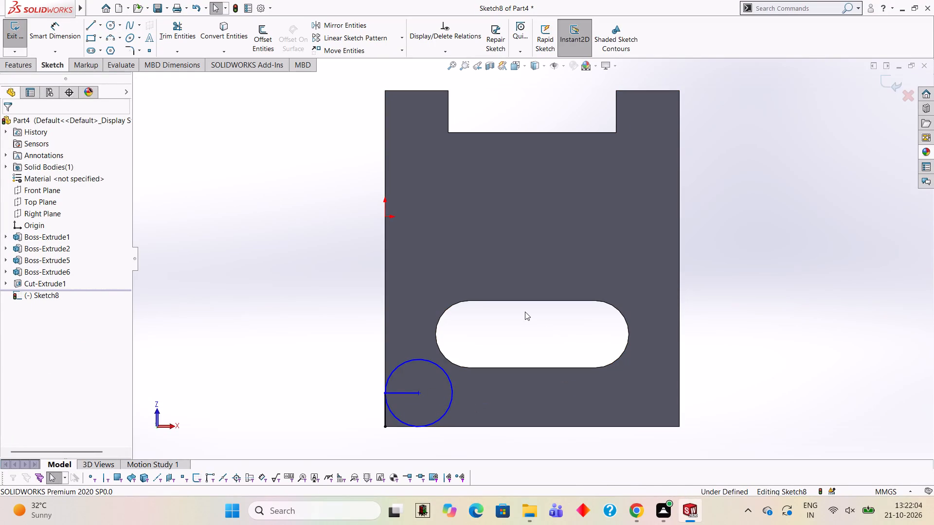
Undo the 8 mm radius circle and both 8 mm helper lines in the underside sketch.
key("ctrl+z")
key("ctrl+z")
key("ctrl+z")
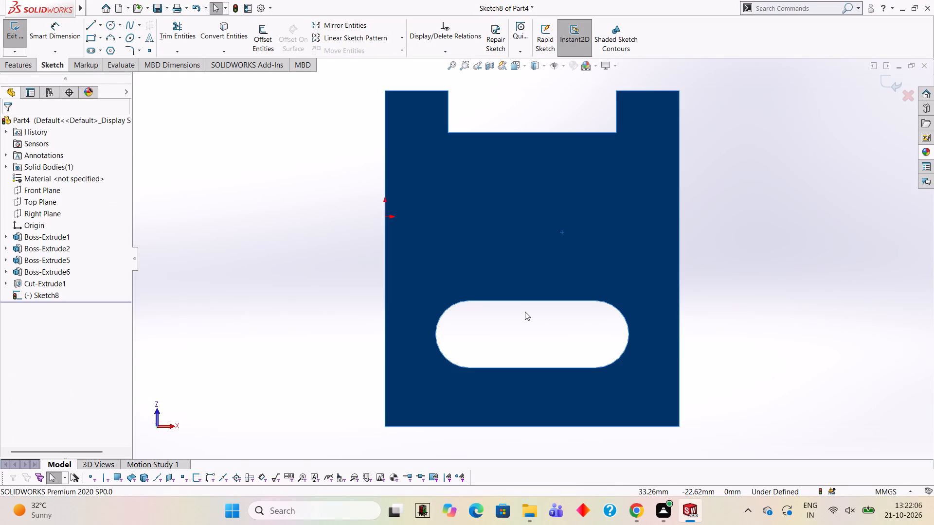
key("Escape")
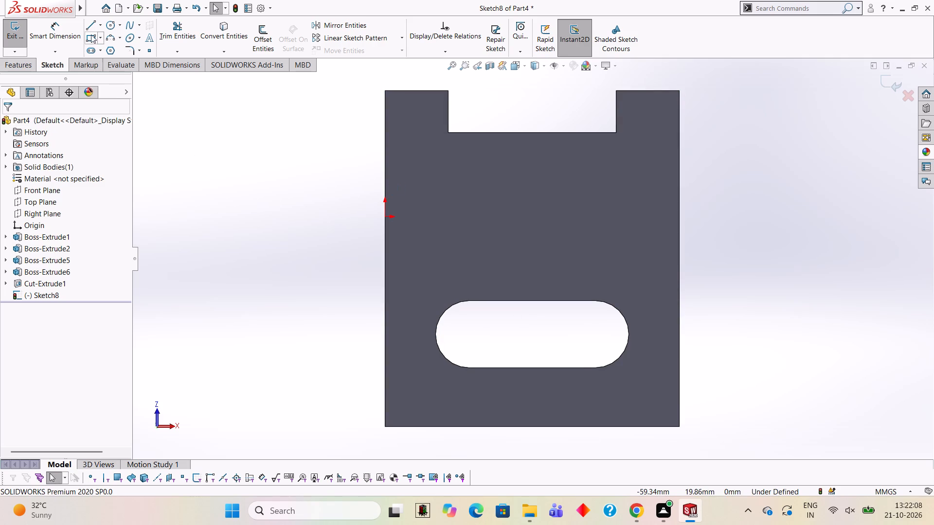
Draw 20 mm helper lines from the rear -X corner, first towards +Z along the edge, then towards +X.
left_click(90, 26)
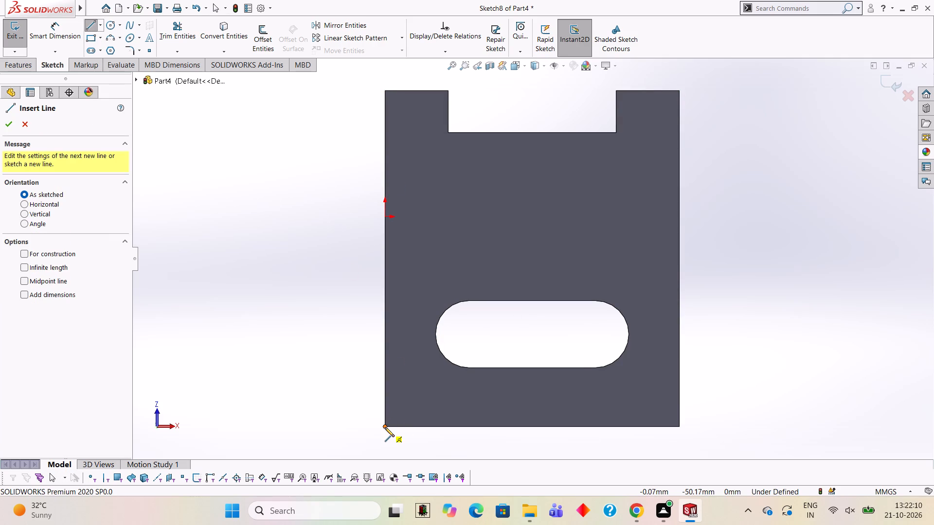
left_click(385, 427)
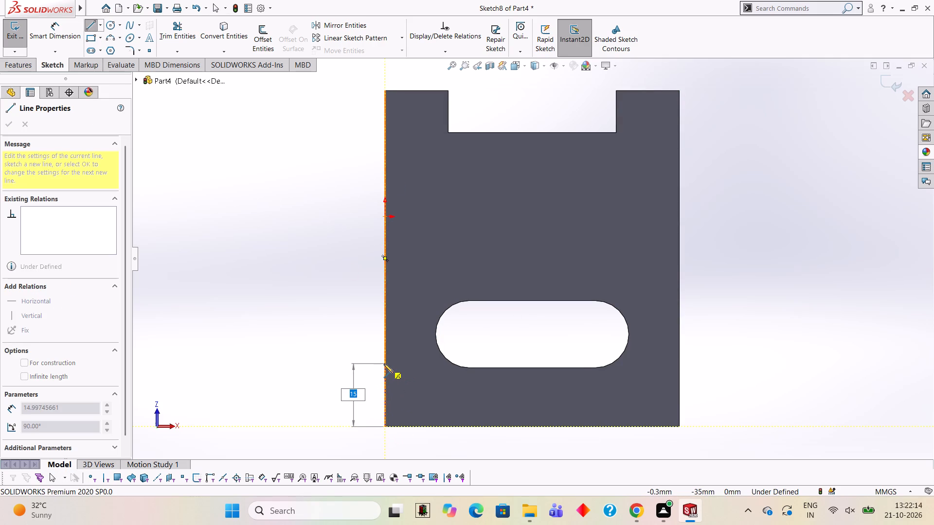
type("20")
key("Return")
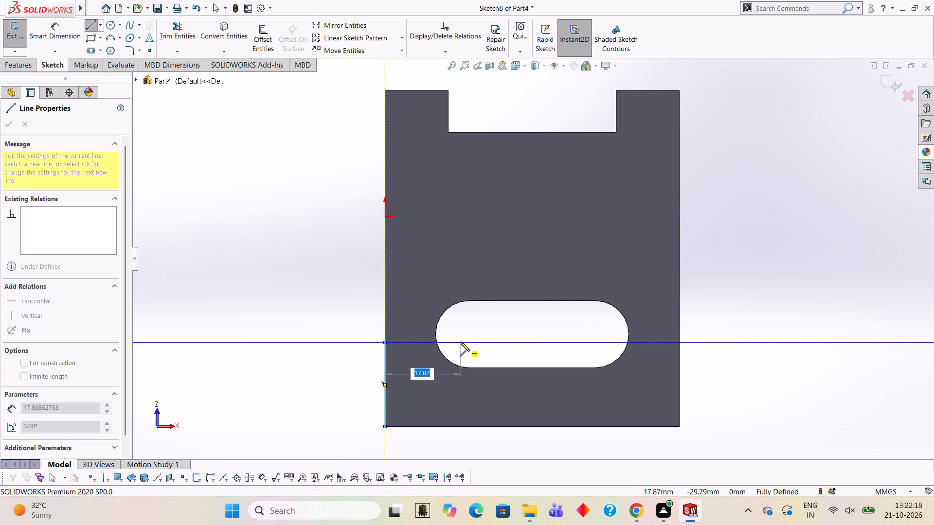
type("20")
key("Return")
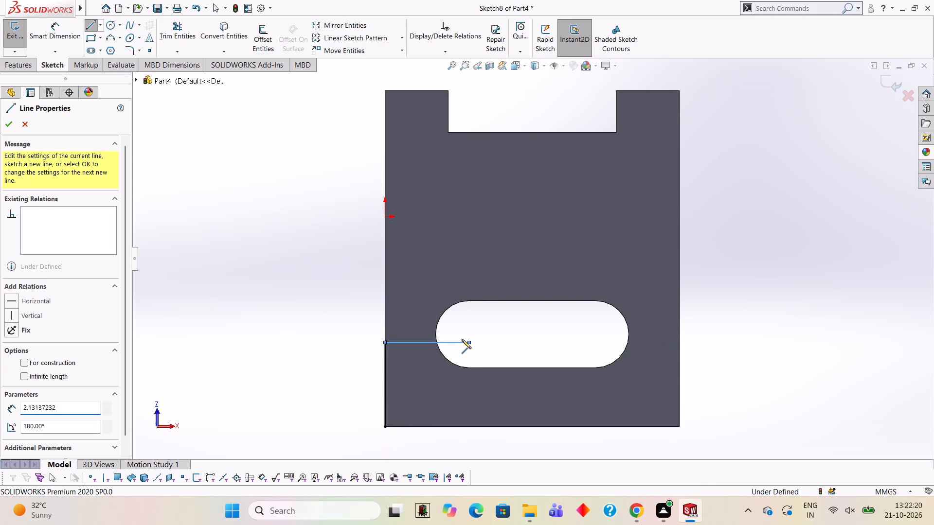
key("Escape")
key("Escape")
key("Escape")
Draw a 20 mm radius circle centred on the inner end of the horizontal helper line.
left_click(108, 21)
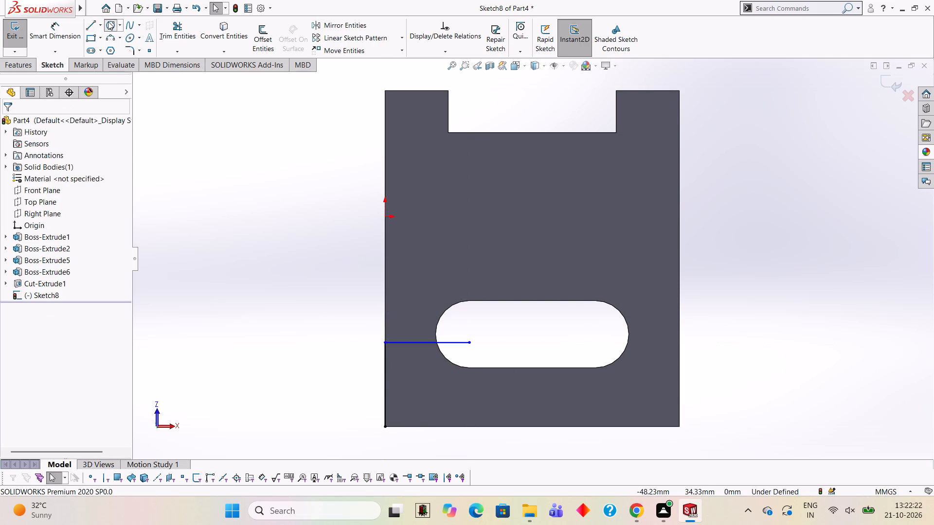
left_click(469, 343)
type("20")
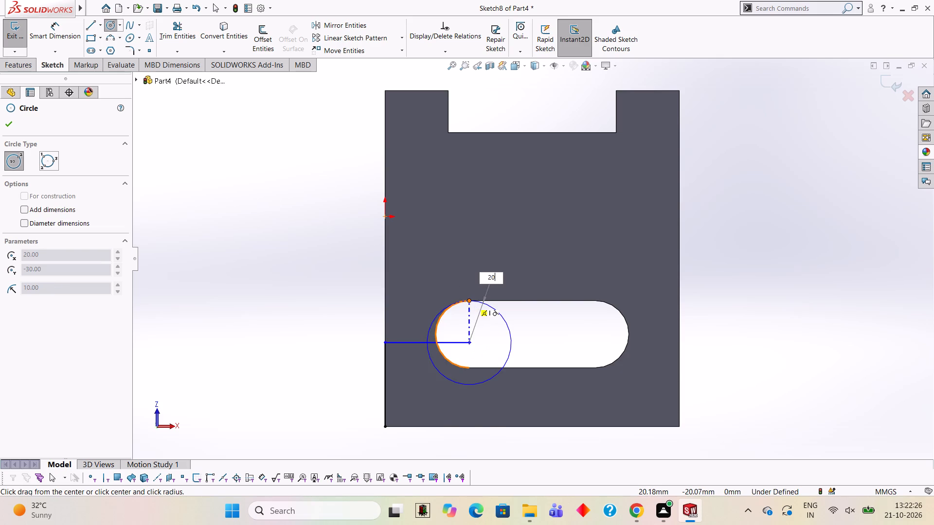
key("Return")
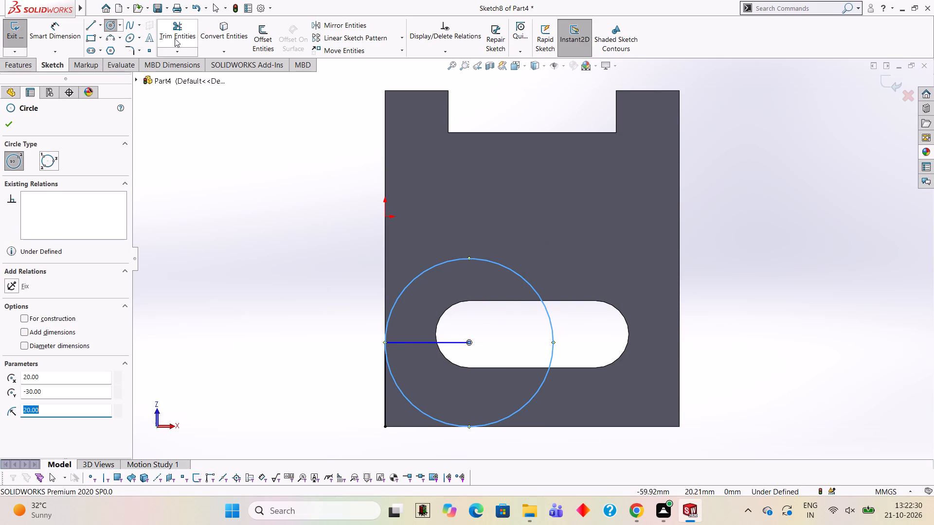
Draw a line along the rear edge from the -X corner to the circle's tangent point.
left_click(88, 25)
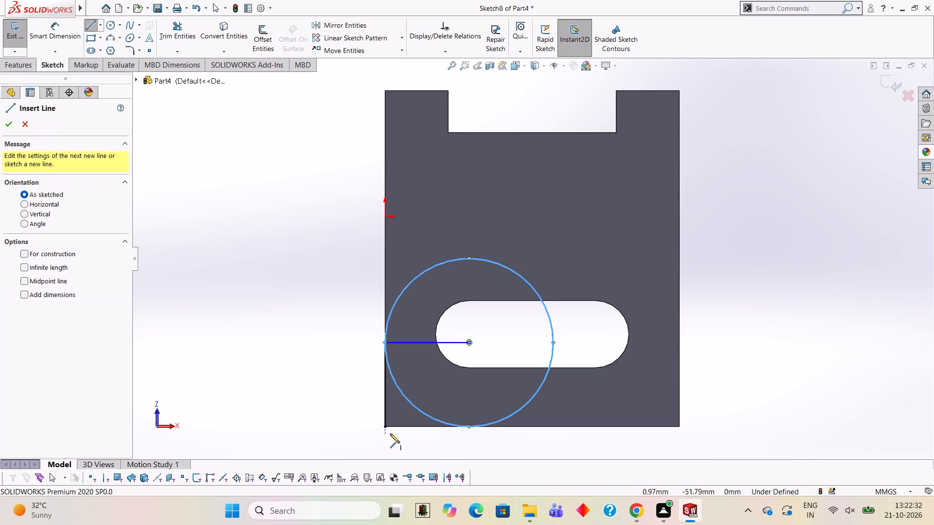
left_click(384, 428)
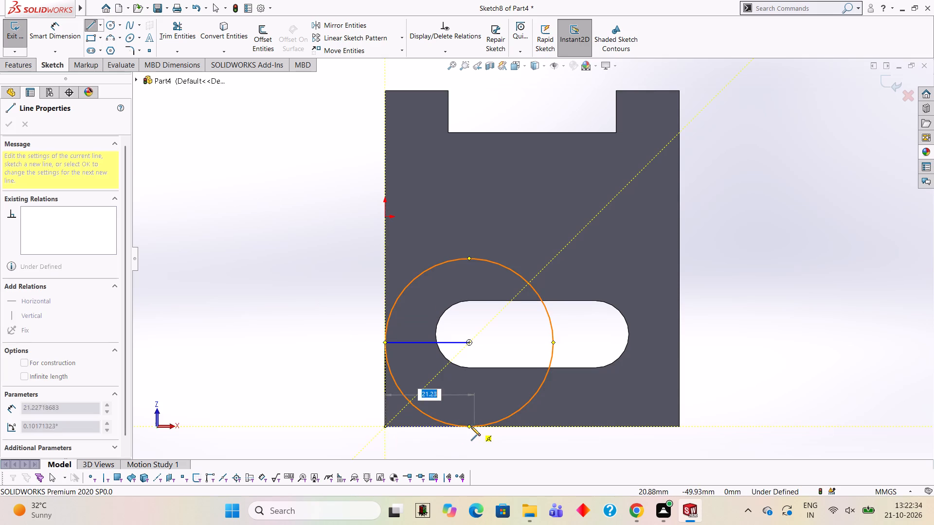
left_click(468, 426)
Trim the circle down to the quarter arc at the rear -X corner and trim away the horizontal helper line.
left_click(180, 21)
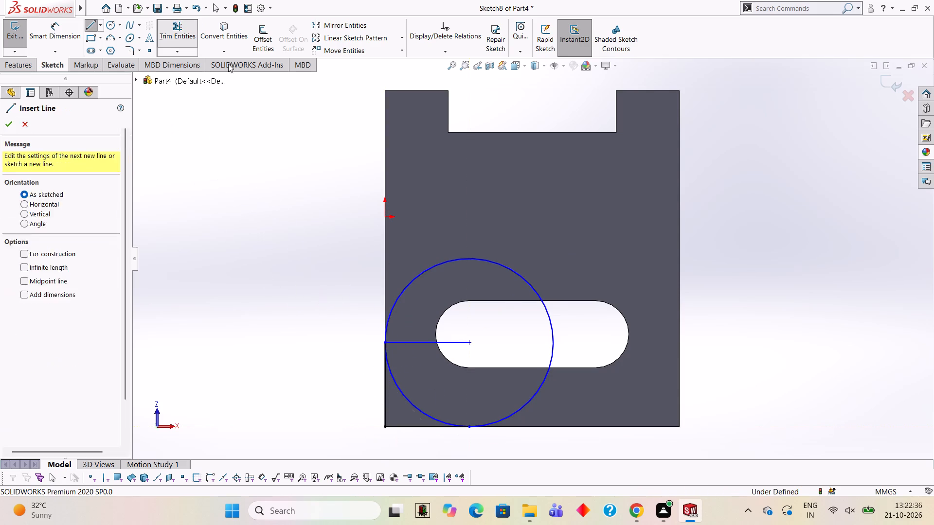
left_click(411, 279)
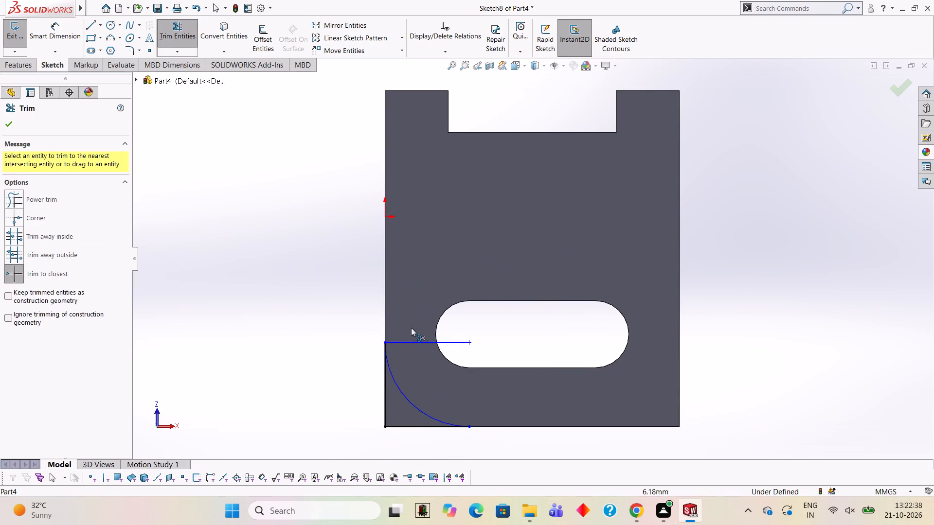
left_click(419, 342)
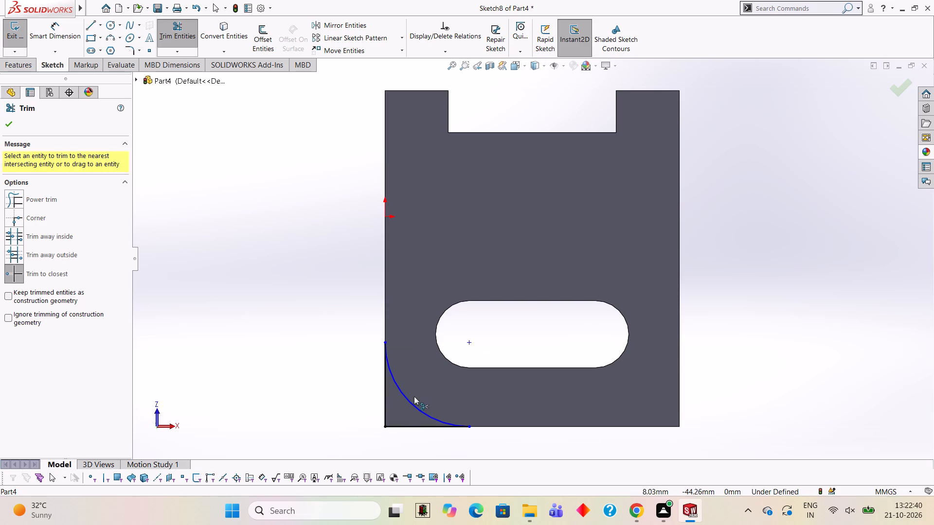
key("Escape")
key("Escape")
Add a radius dimension to the rear -X corner arc, placed outside the part beside the -X edge.
left_click(70, 30)
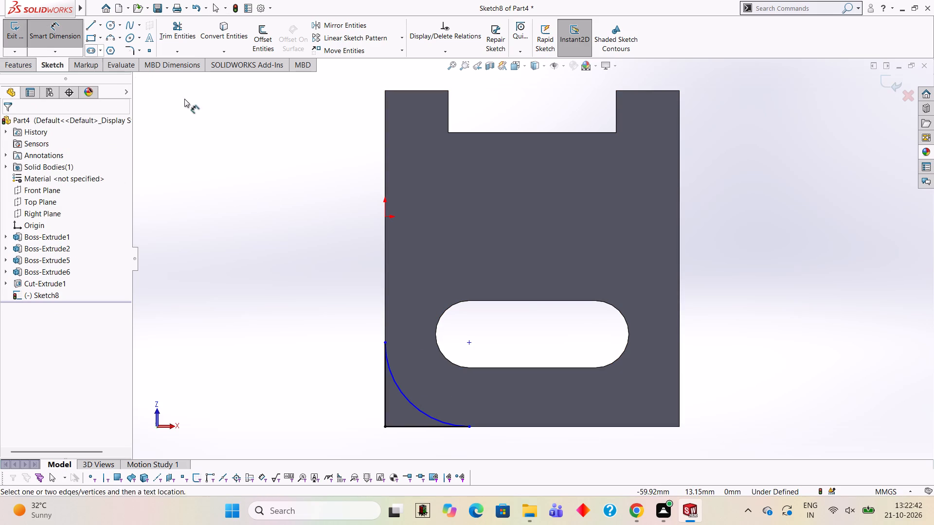
left_click(401, 393)
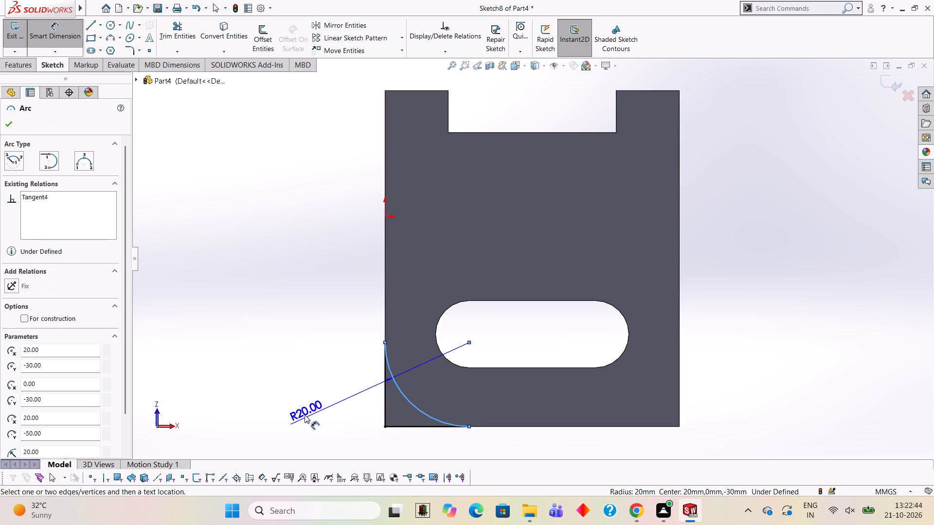
left_click(303, 411)
left_click(265, 396)
left_click(272, 342)
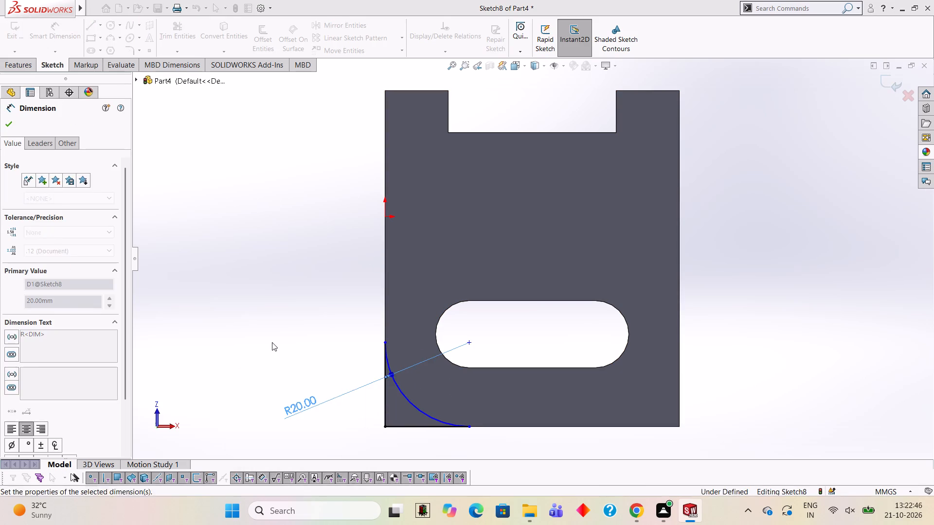
key("Escape")
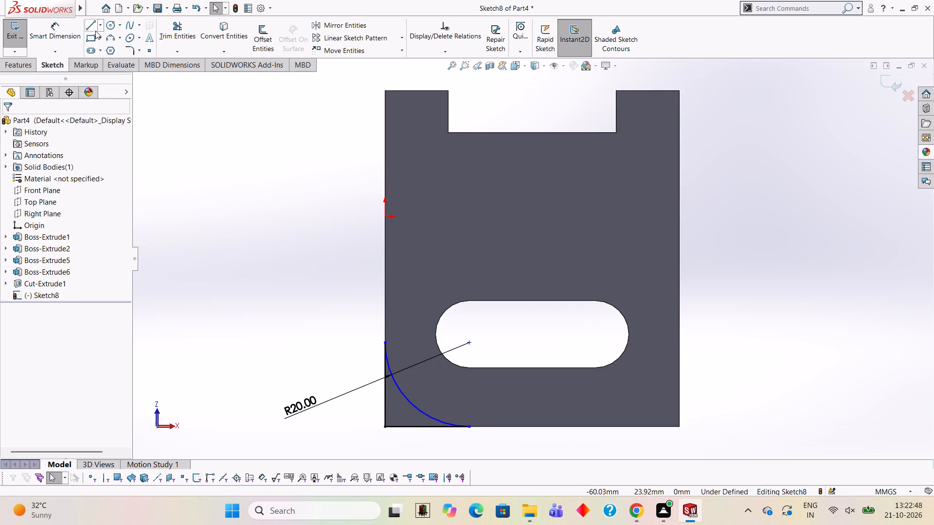
Draw 20 mm helper lines from the rear +X corner, first towards +Z along the edge, then towards -X.
left_click(95, 31)
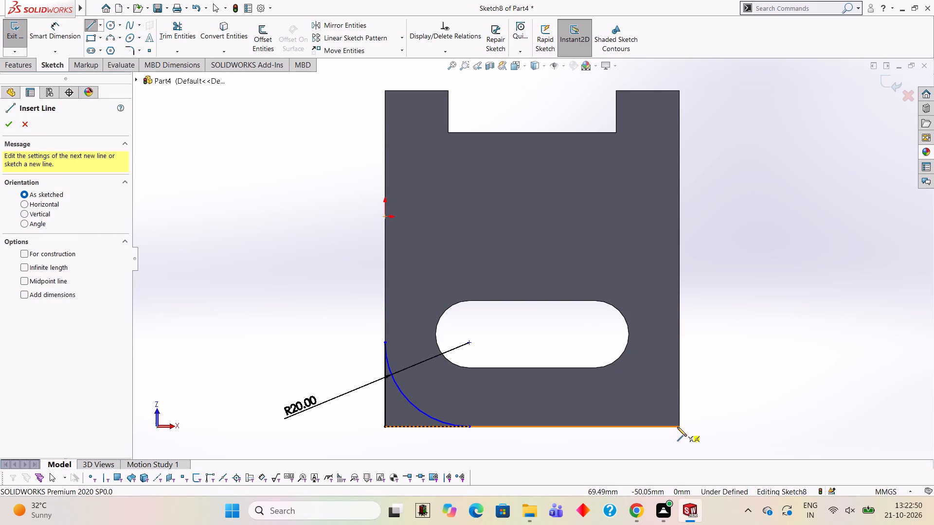
left_click(678, 427)
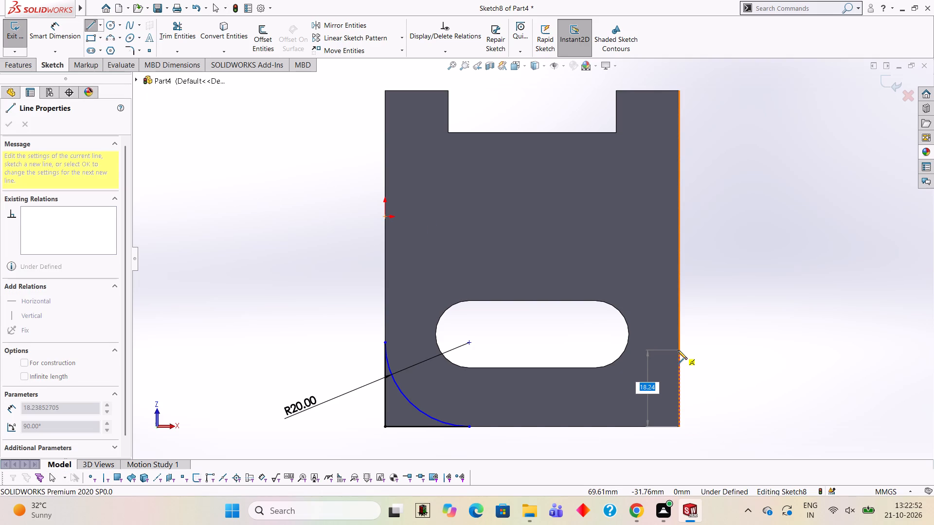
key("2")
key("0")
key("Return")
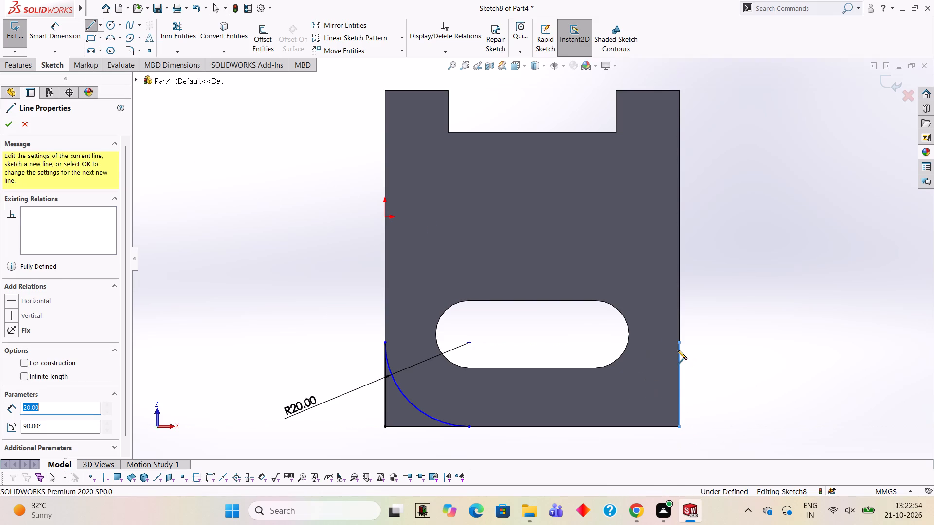
key("Escape")
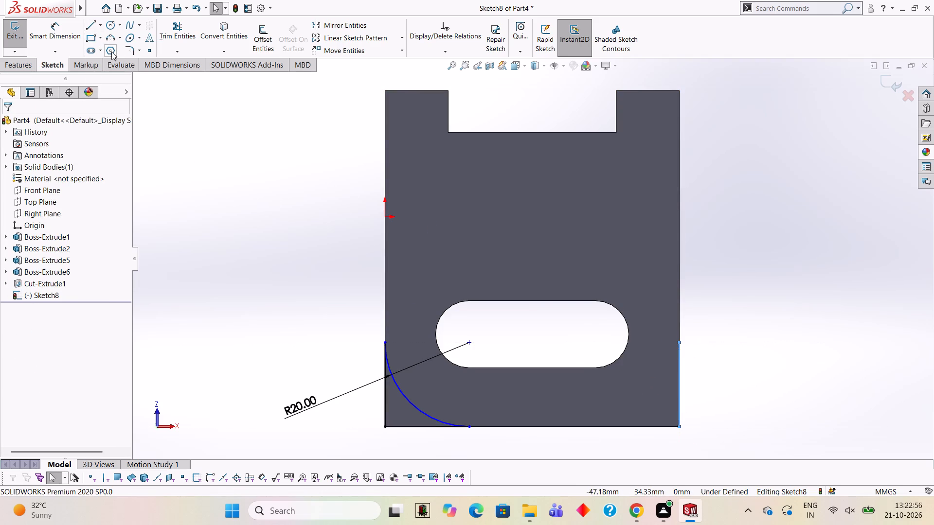
left_click(84, 26)
left_click(84, 26)
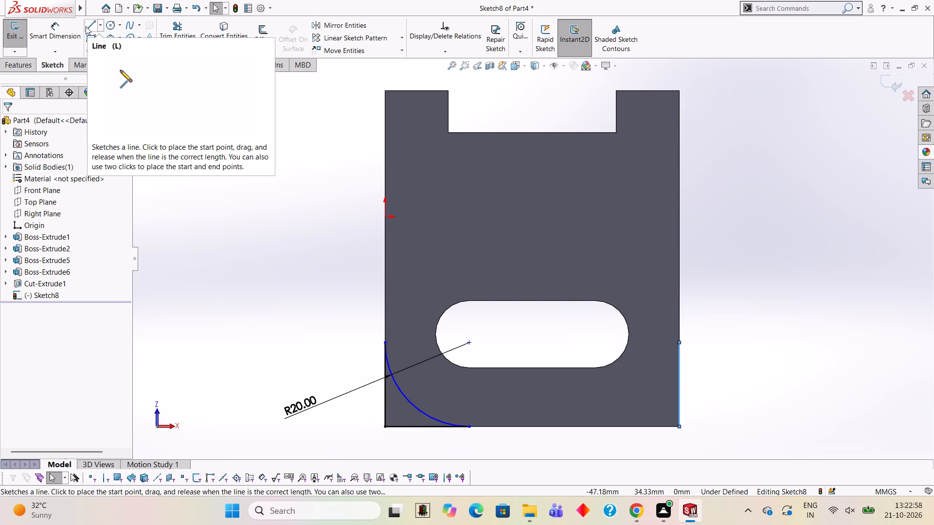
left_click(86, 26)
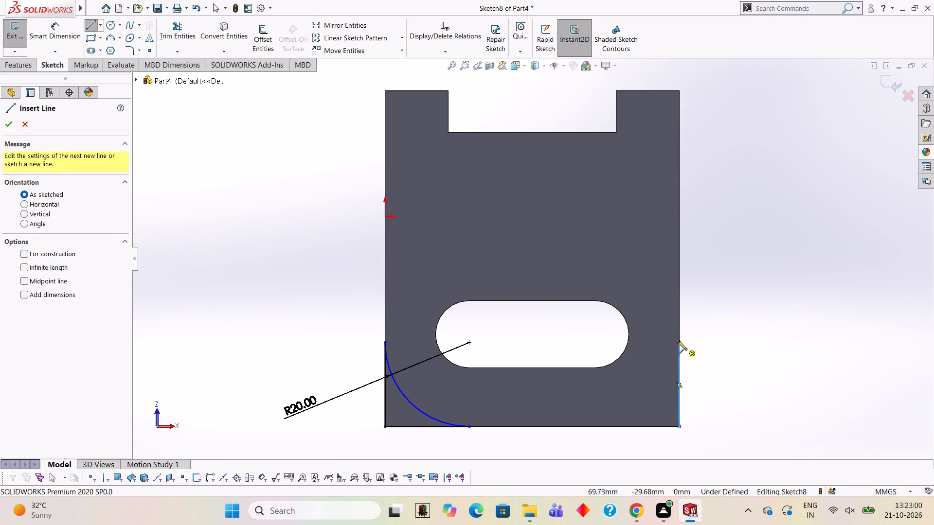
left_click(679, 341)
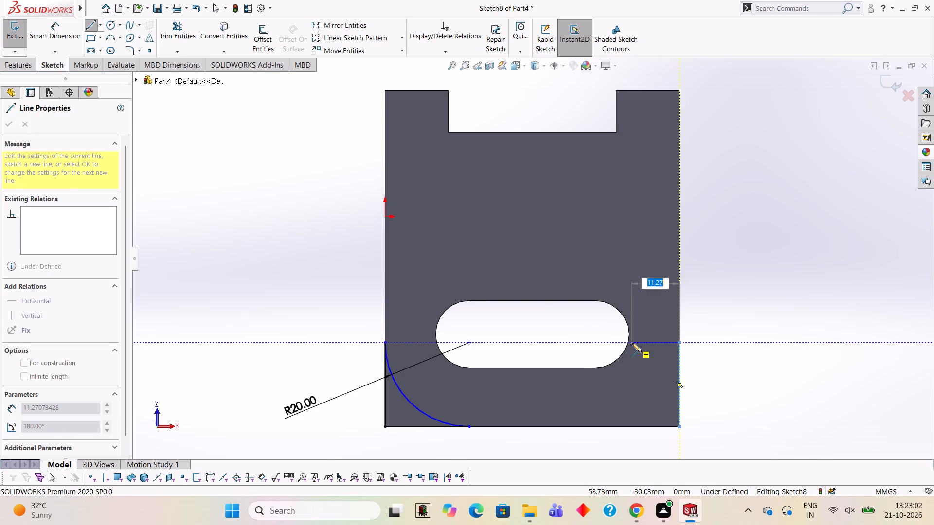
type("20")
key("Return")
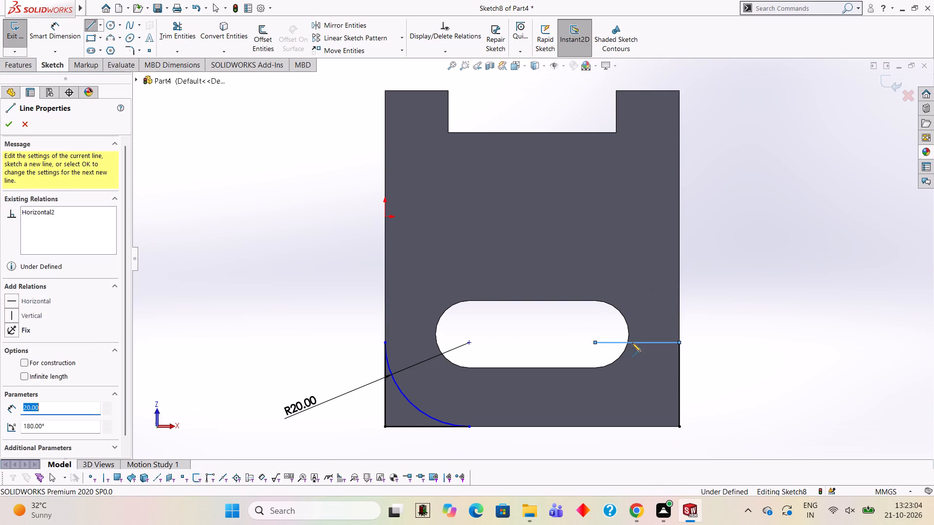
key("Escape")
key("Escape")
key("Escape")
key("Escape")
key("Escape")
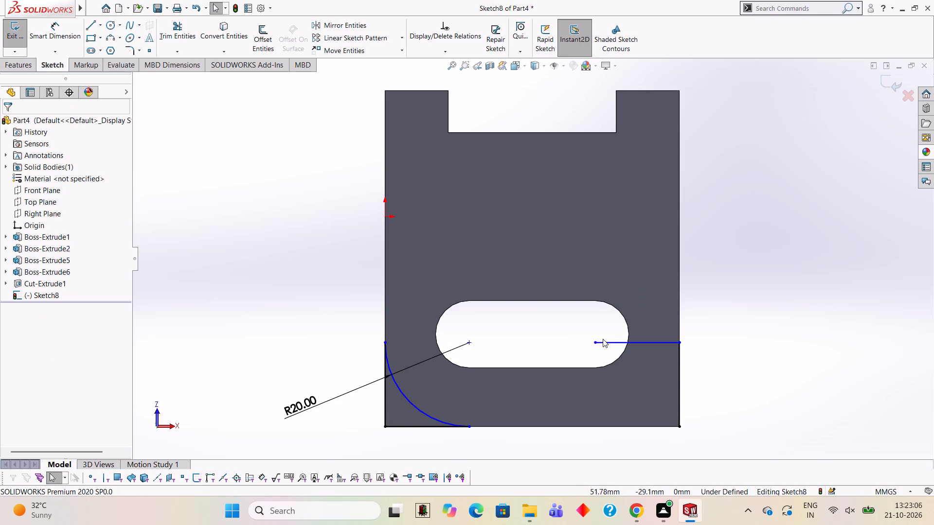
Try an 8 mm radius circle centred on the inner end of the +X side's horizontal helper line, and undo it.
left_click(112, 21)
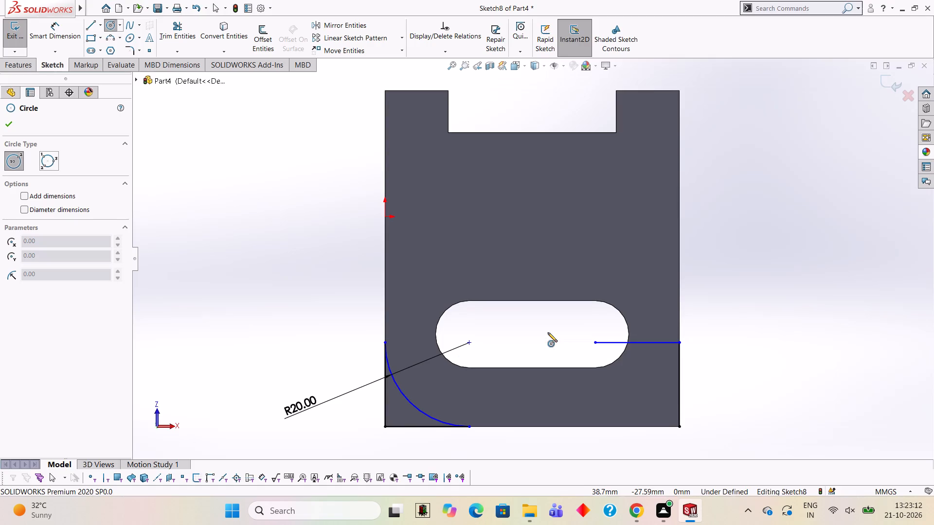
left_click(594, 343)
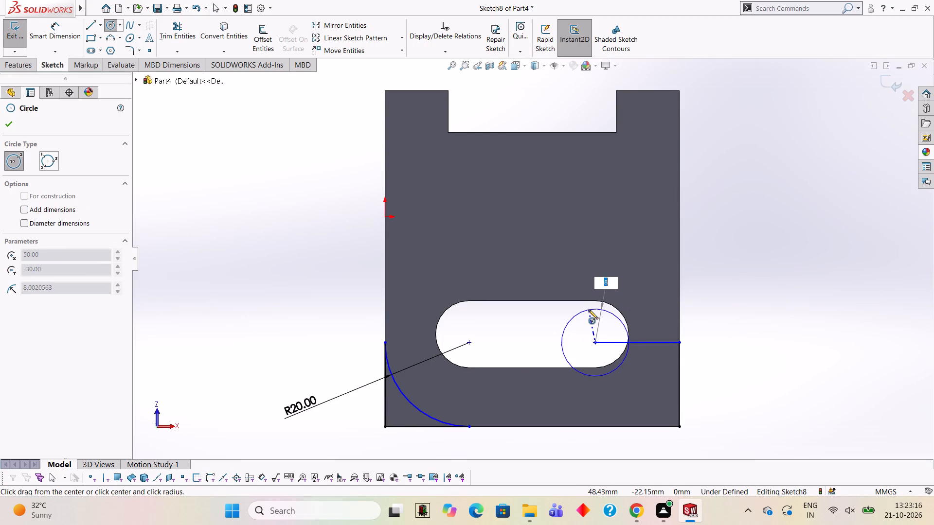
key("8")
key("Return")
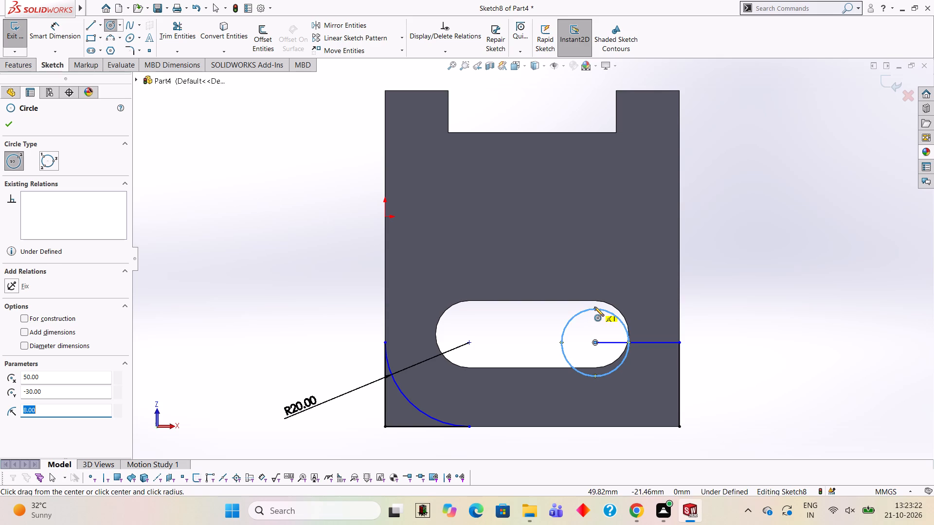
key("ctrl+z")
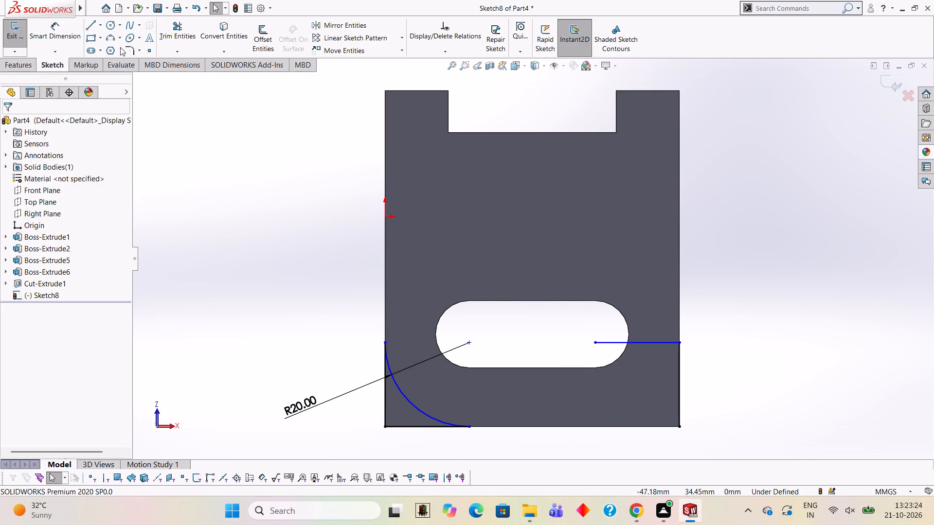
Draw a 20 mm radius circle centred on the inner end of the +X side's horizontal helper line.
left_click(113, 22)
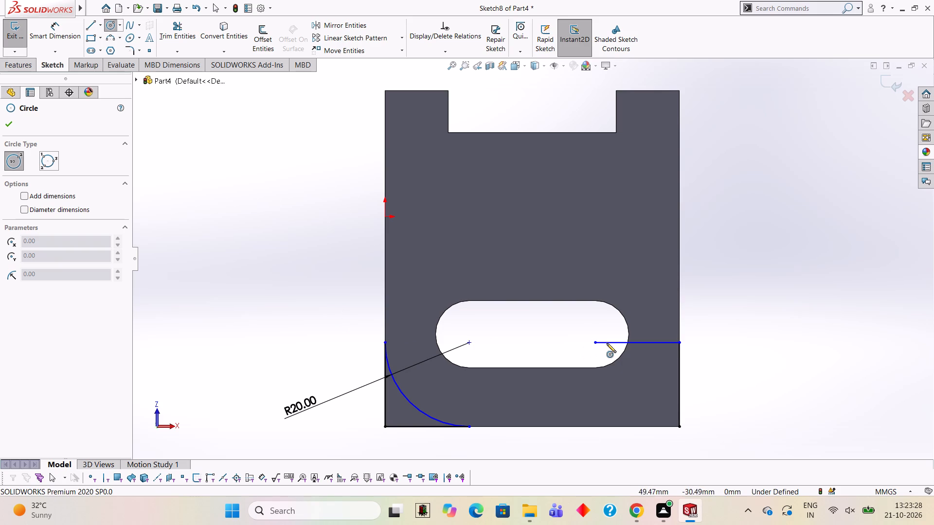
left_click(593, 343)
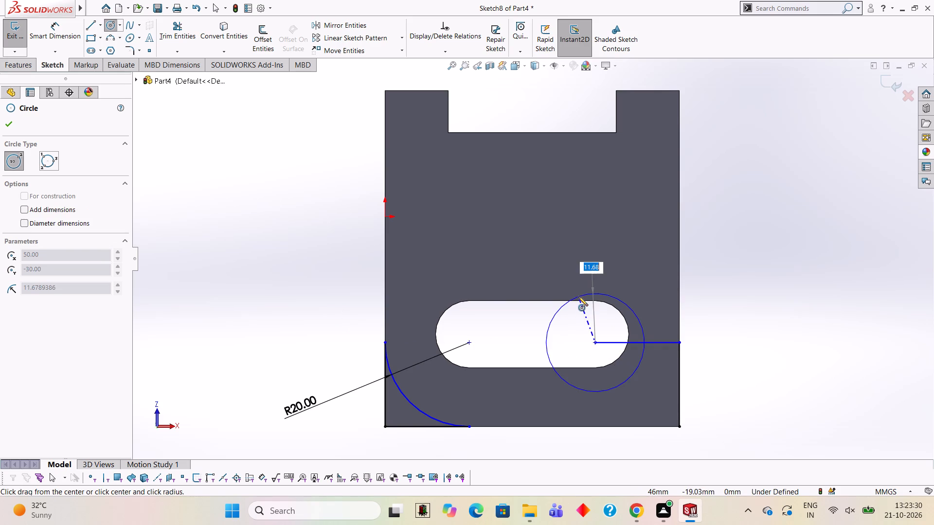
type("20")
key("Return")
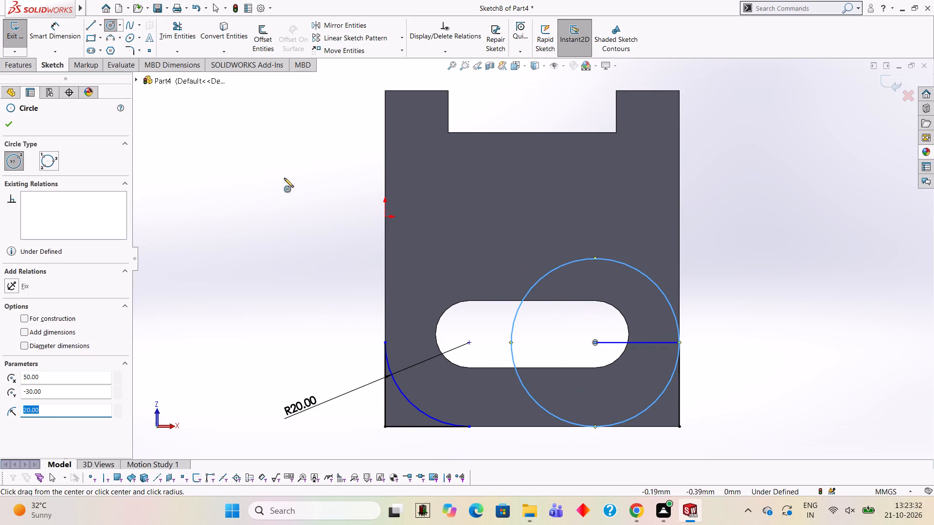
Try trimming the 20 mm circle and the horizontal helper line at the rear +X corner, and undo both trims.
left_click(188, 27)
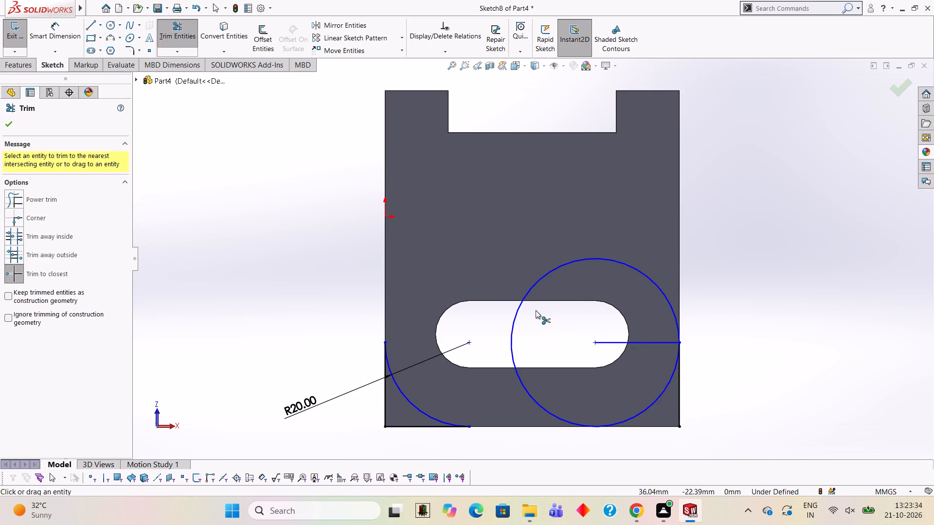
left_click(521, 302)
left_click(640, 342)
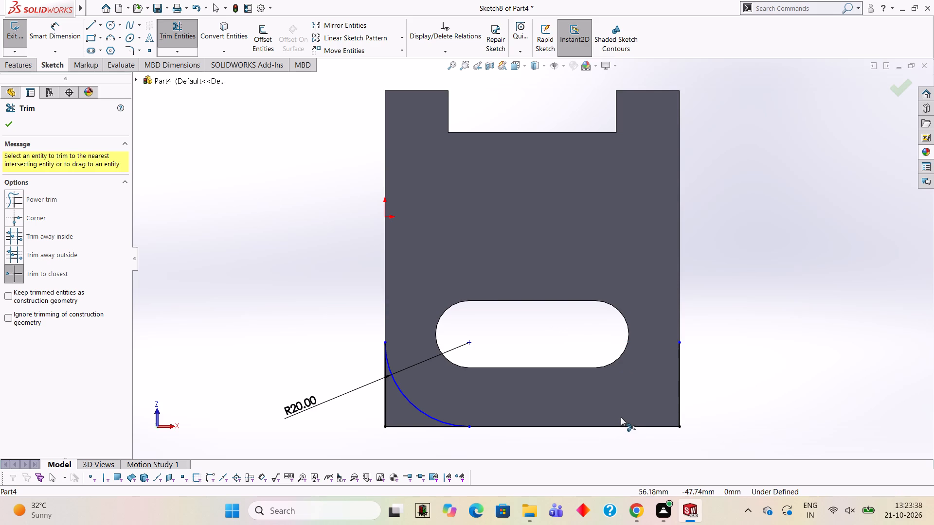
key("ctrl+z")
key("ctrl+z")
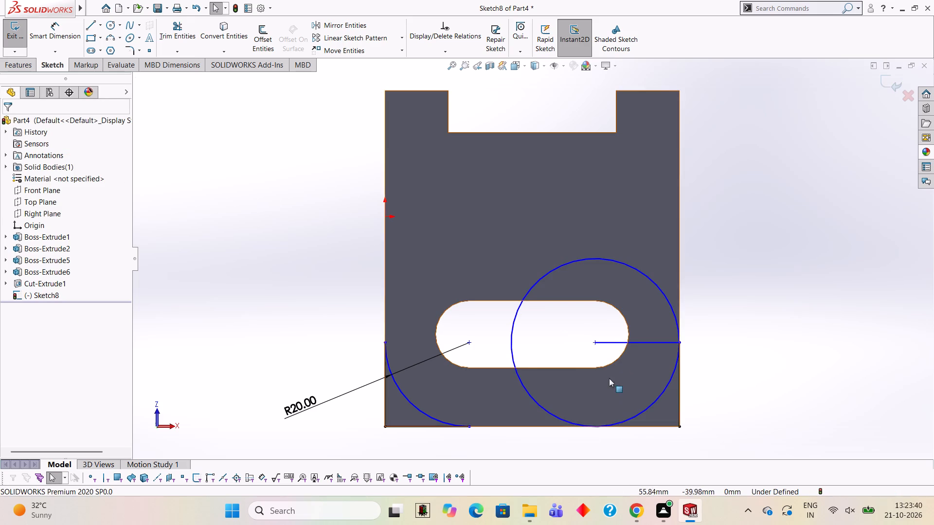
Draw a 20 mm line along the rear edge from the circle's tangent point to the rear +X corner.
left_click(100, 24)
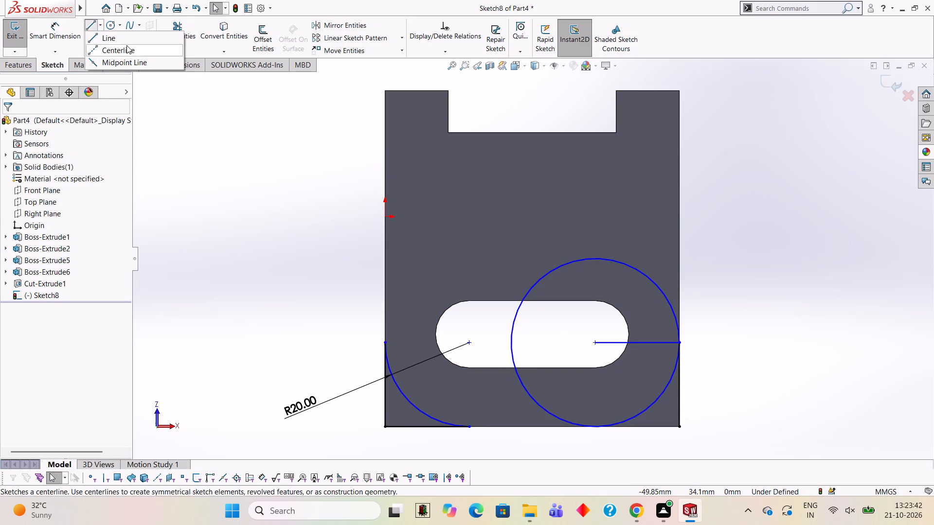
left_click(126, 40)
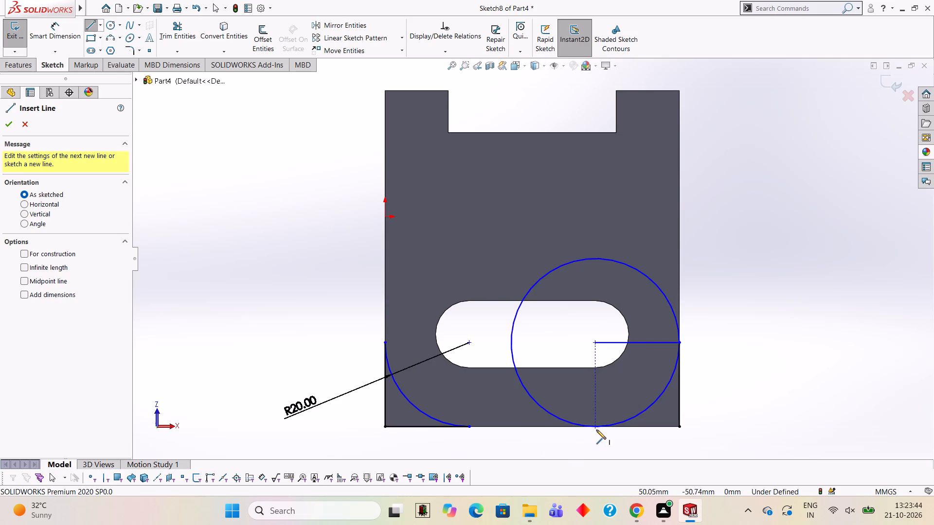
left_click(595, 426)
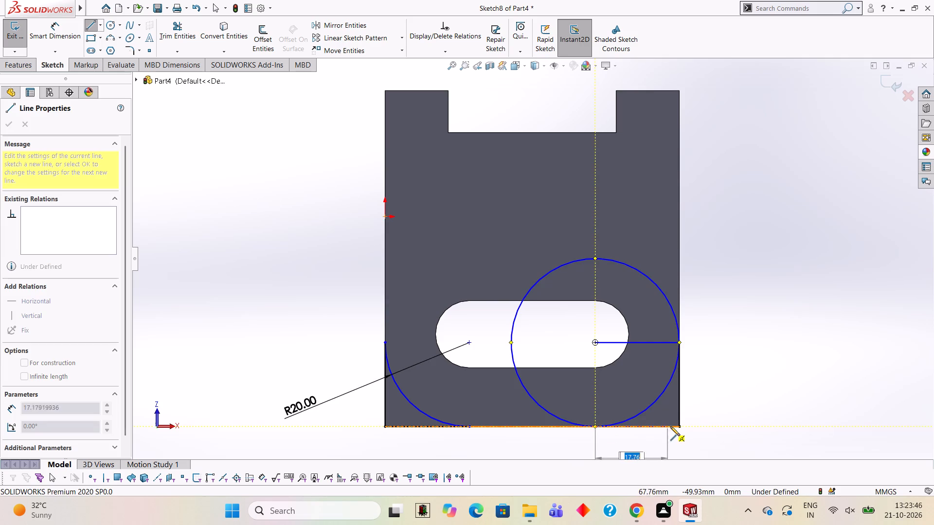
left_click(677, 426)
key("Escape")
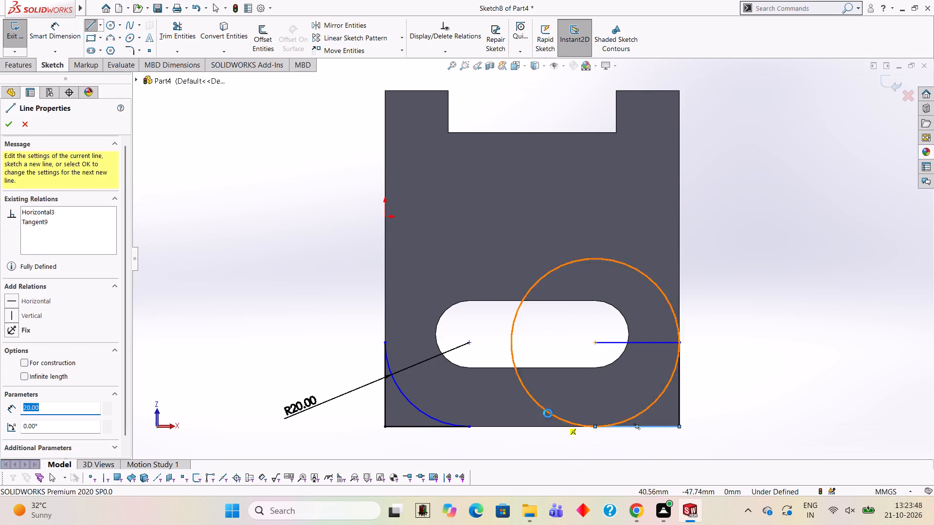
key("Escape")
key("Escape")
Trim away the circle outside the rear +X corner and the horizontal helper line, leaving only the corner arc.
left_click(187, 30)
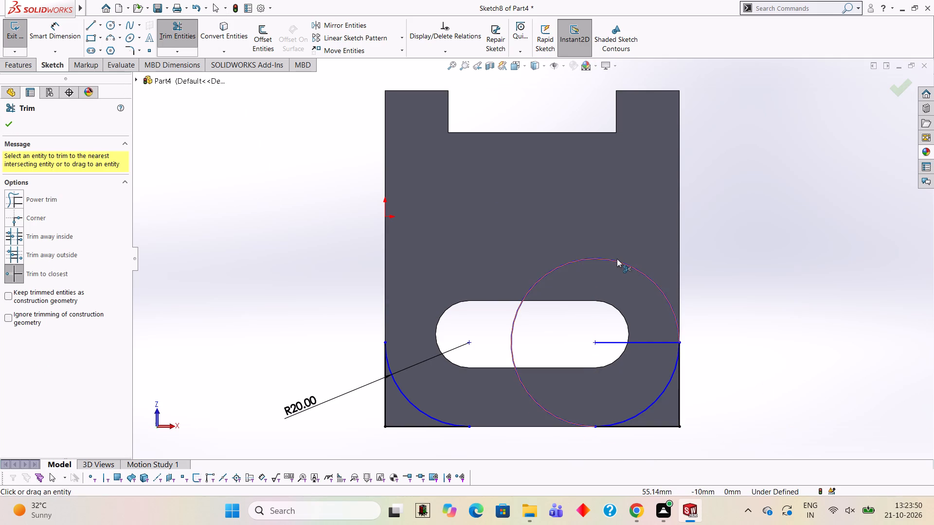
left_click(617, 259)
left_click(608, 344)
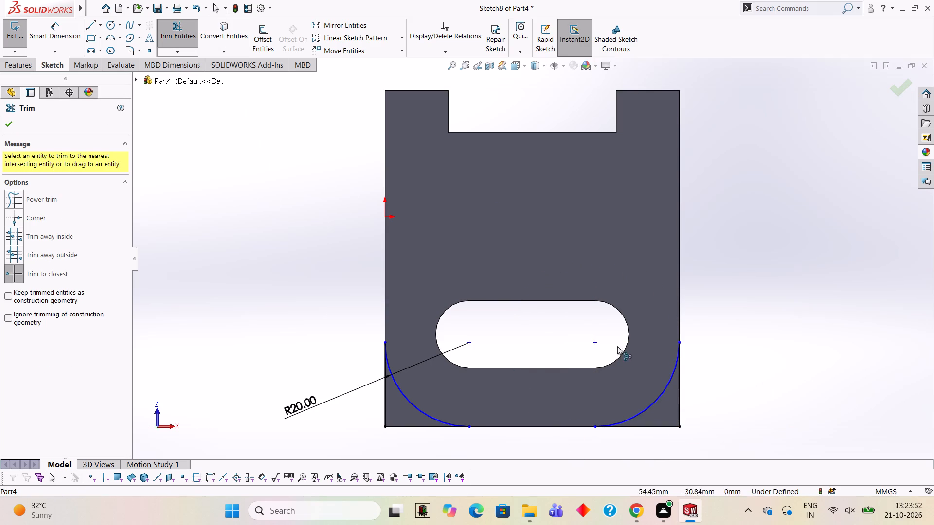
scroll(521, 431, "up", 3)
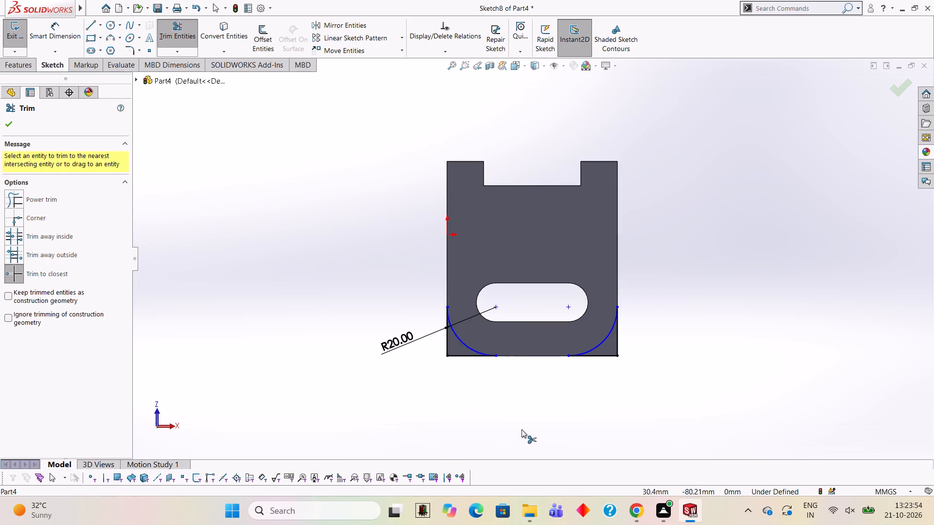
scroll(545, 369, "down", 3)
middle_click_drag(547, 352, 653, 384)
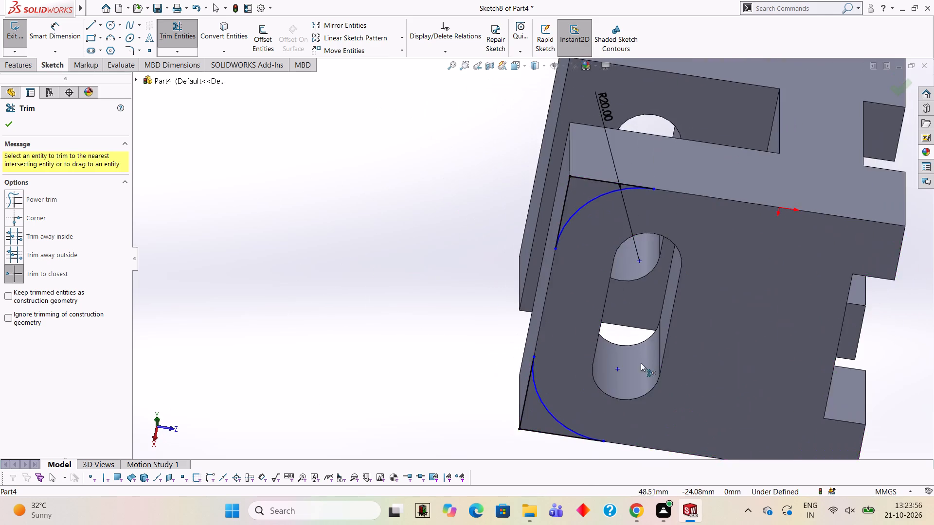
scroll(634, 351, "up", 5)
middle_click_drag(622, 288, 639, 296)
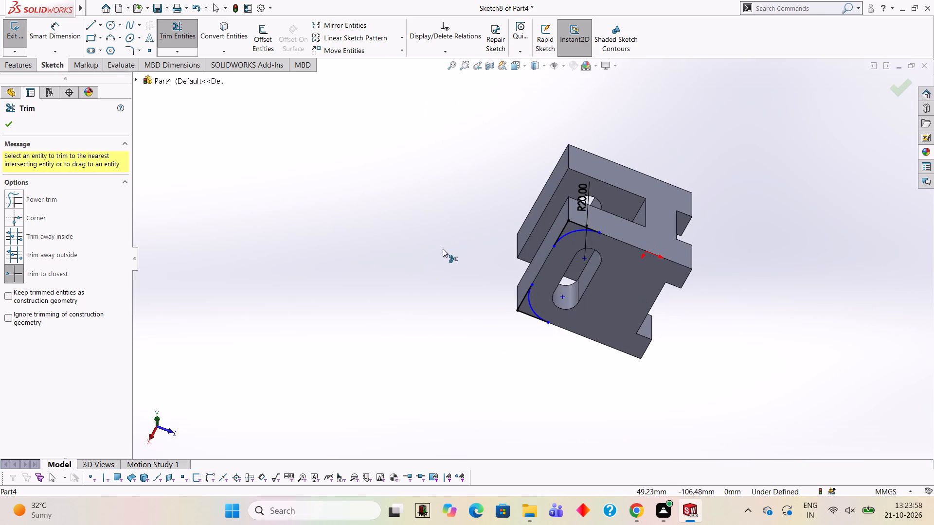
left_click(8, 127)
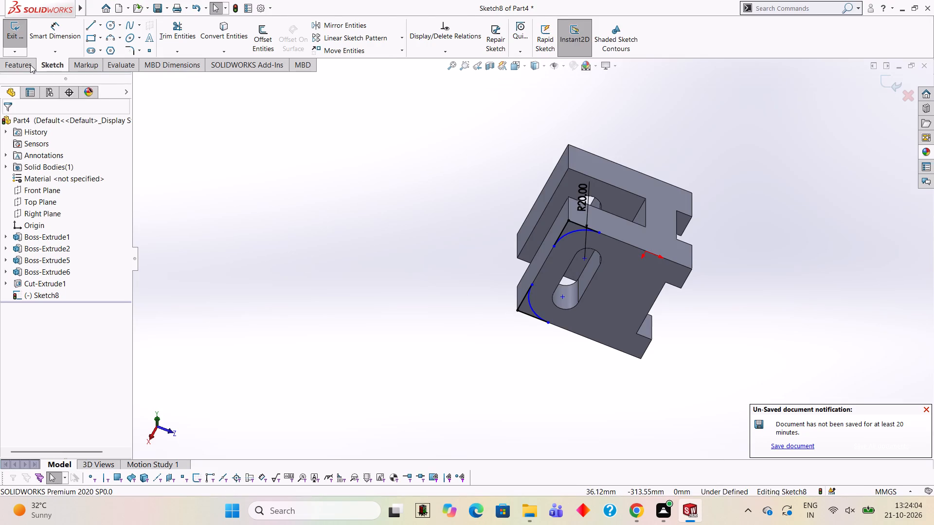
Cut-extrude both rear corner profiles blind to 100 mm through the two arms.
left_click(30, 65)
left_click(165, 40)
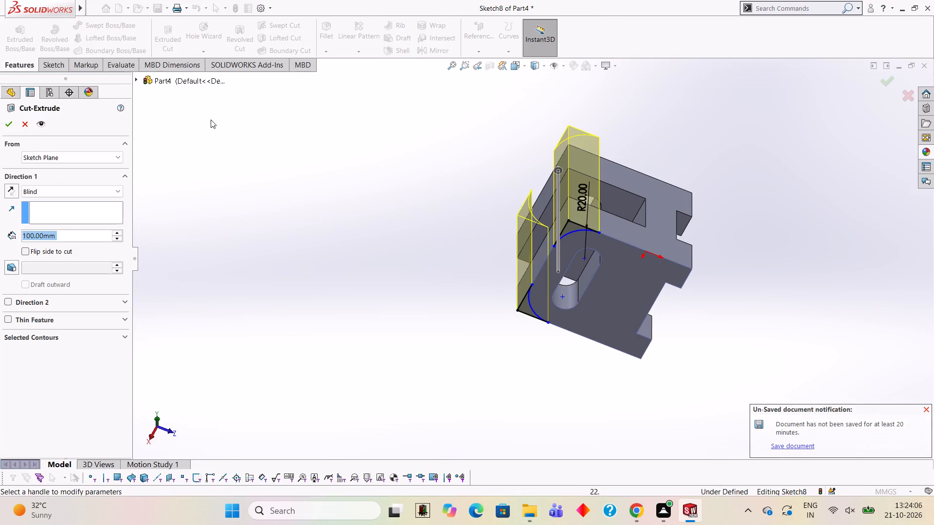
left_click(11, 122)
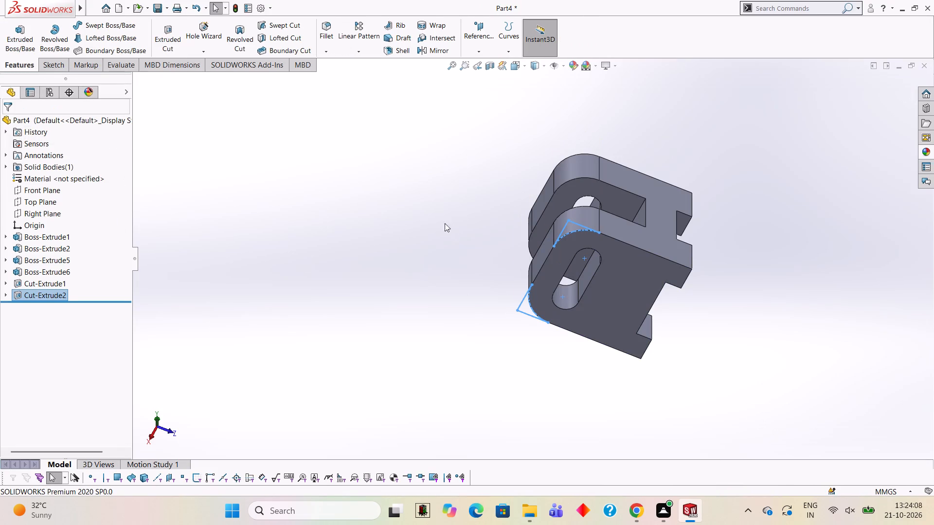
left_click(393, 217)
Start a new sketch on the flat -X side face of the part and view it face-on.
middle_click_drag(421, 232, 562, 260)
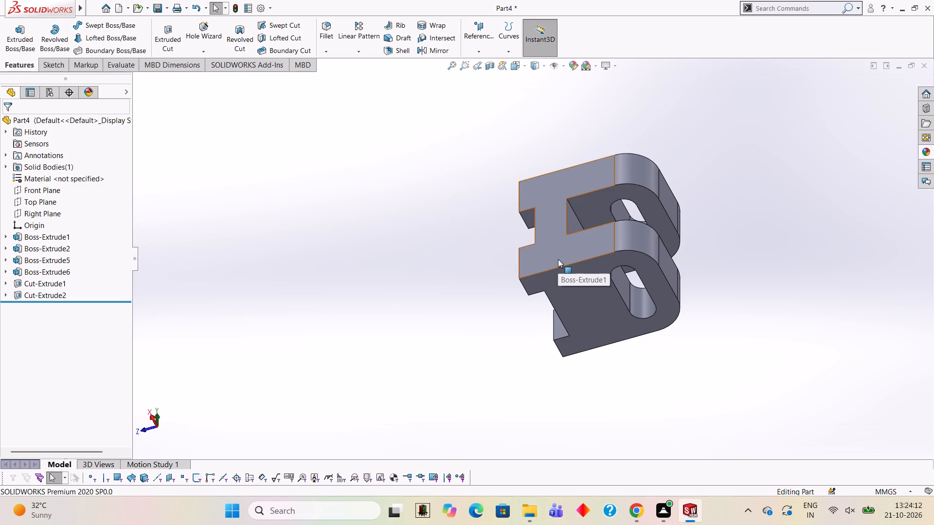
middle_click_drag(477, 237, 503, 264)
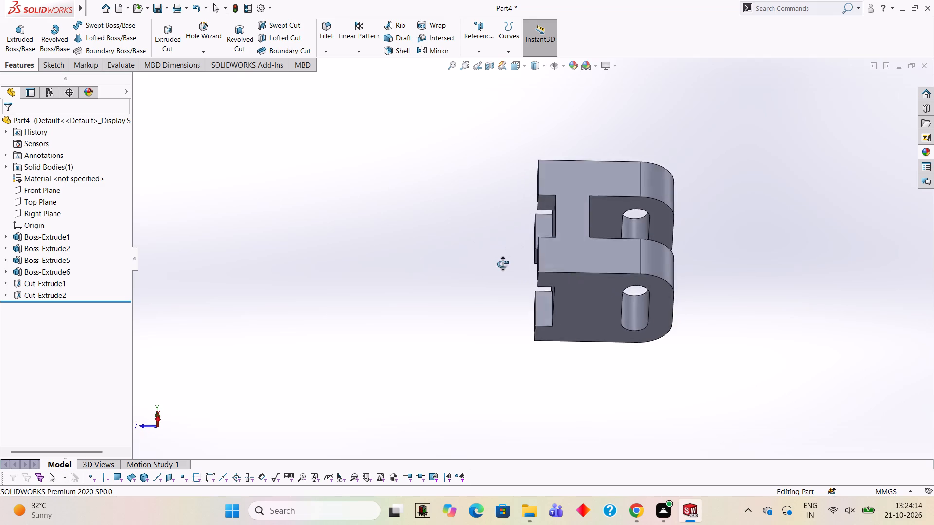
middle_click_drag(503, 264, 499, 332)
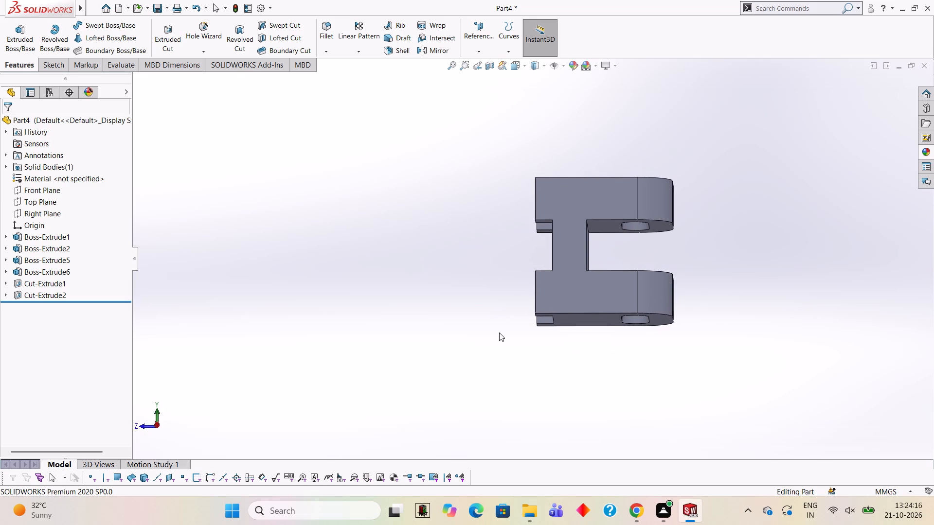
middle_click_drag(608, 353, 545, 306)
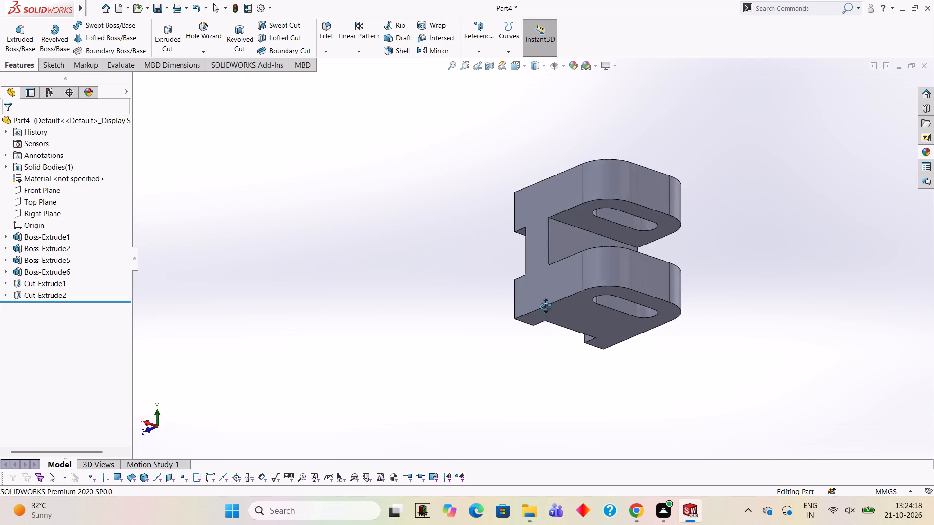
middle_click_drag(545, 306, 395, 340)
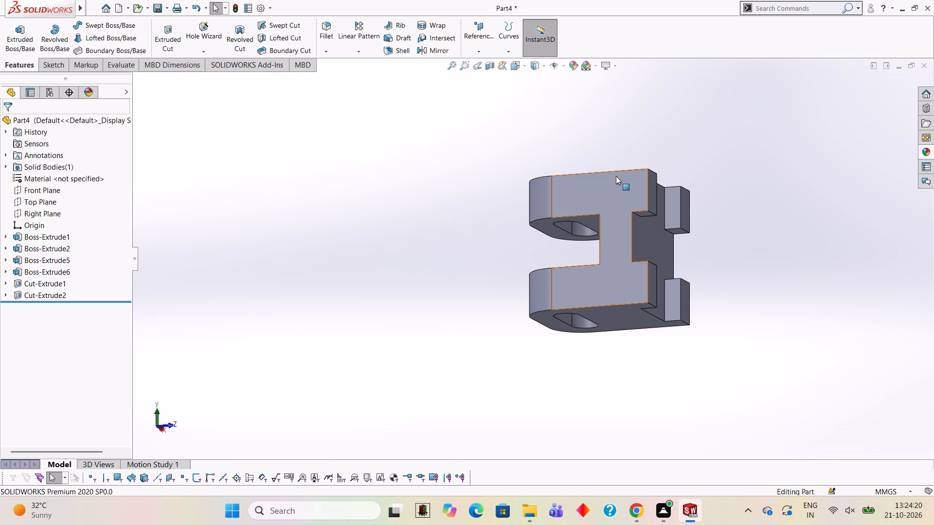
left_click(616, 176)
left_click(660, 154)
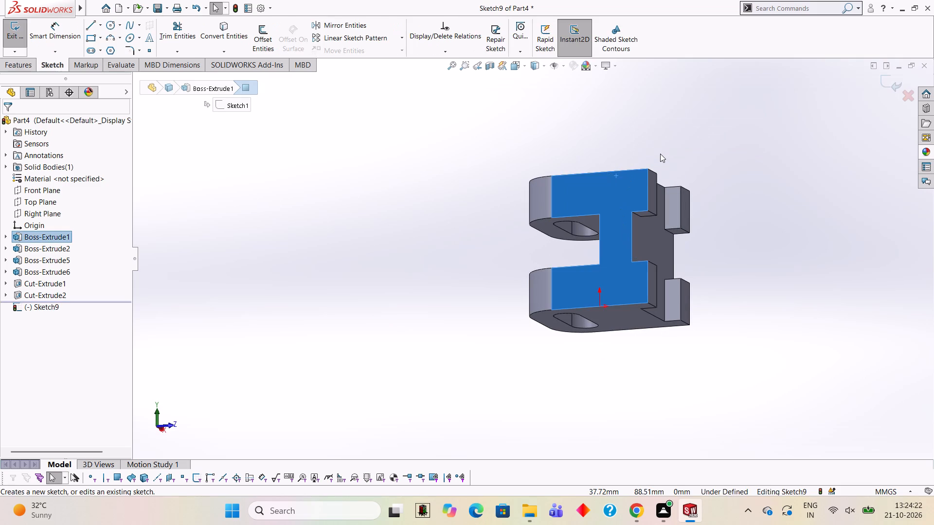
key("ctrl+8")
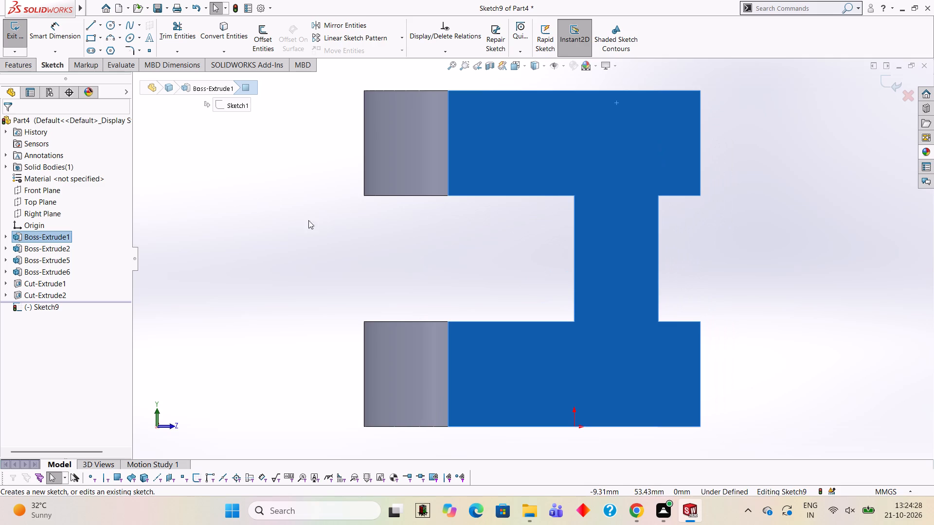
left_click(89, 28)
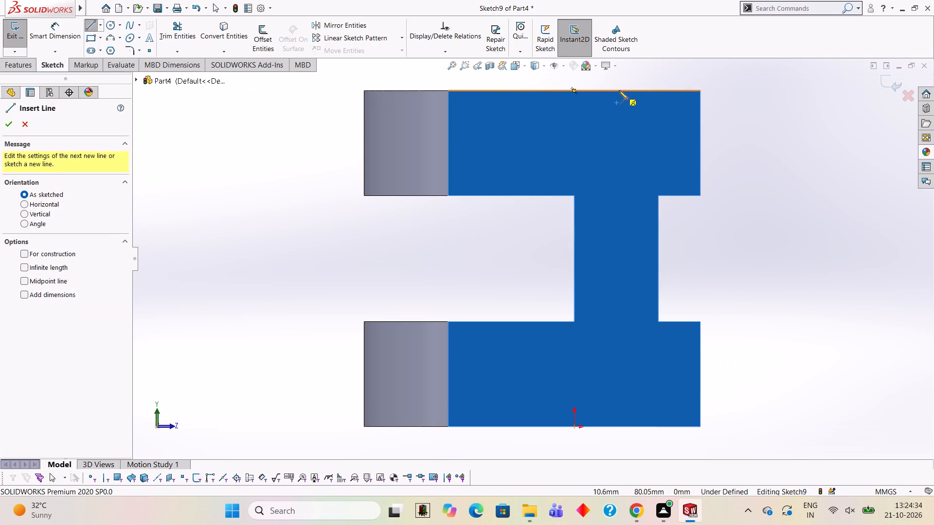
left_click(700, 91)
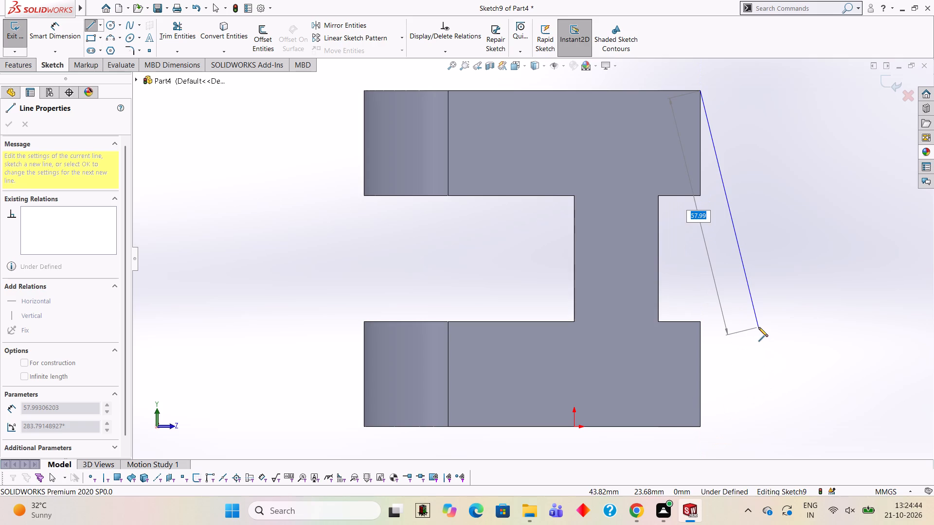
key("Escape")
Examine the rounded arms, slots and corner pads of the part from several angles.
scroll(658, 237, "up", 2)
middle_click_drag(640, 237, 708, 204)
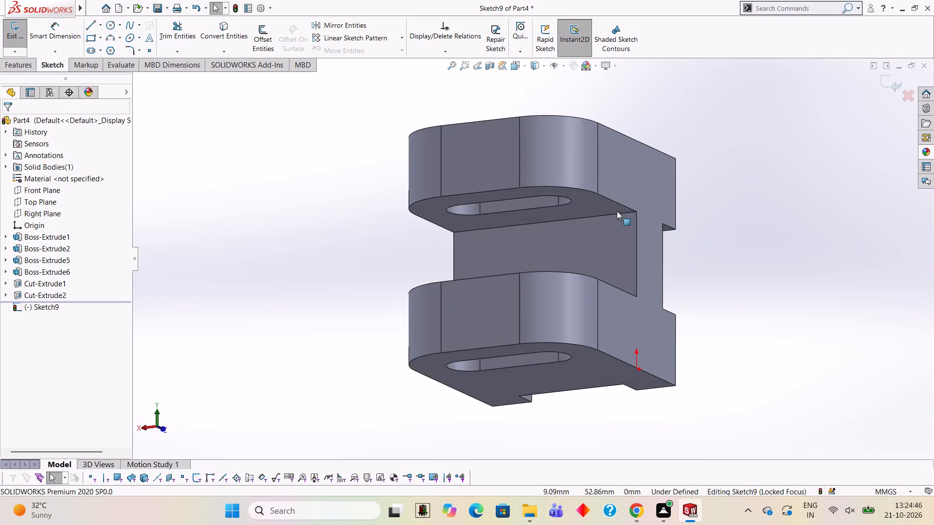
scroll(616, 210, "up", 2)
scroll(611, 214, "down", 1)
middle_click_drag(524, 262, 546, 161)
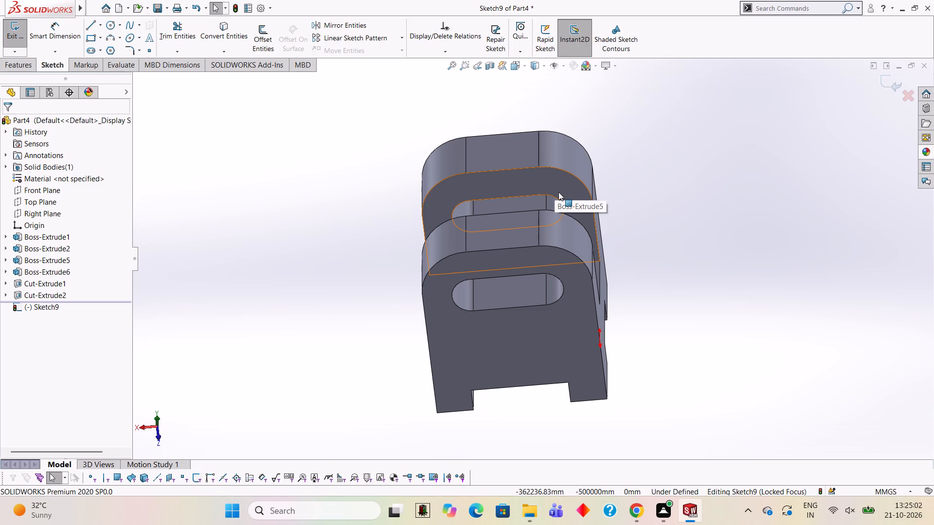
scroll(451, 205, "up", 2)
scroll(516, 263, "down", 2)
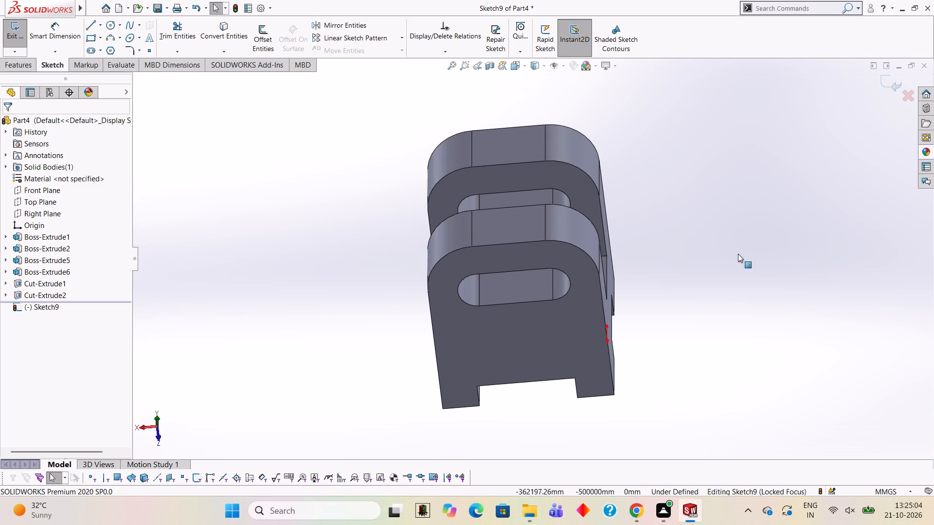
middle_click_drag(613, 206, 577, 242)
scroll(577, 250, "down", 1)
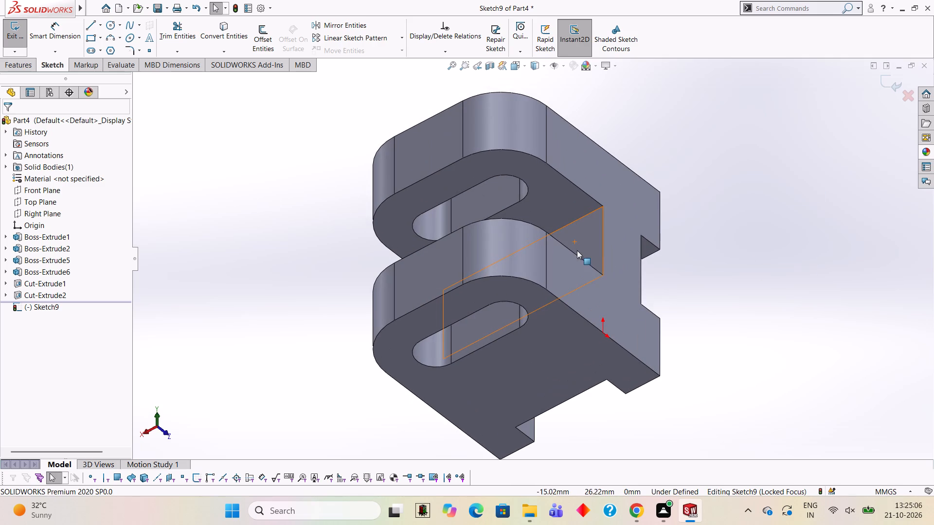
Apply the solid Pink appearance to the whole body.
left_click(925, 148)
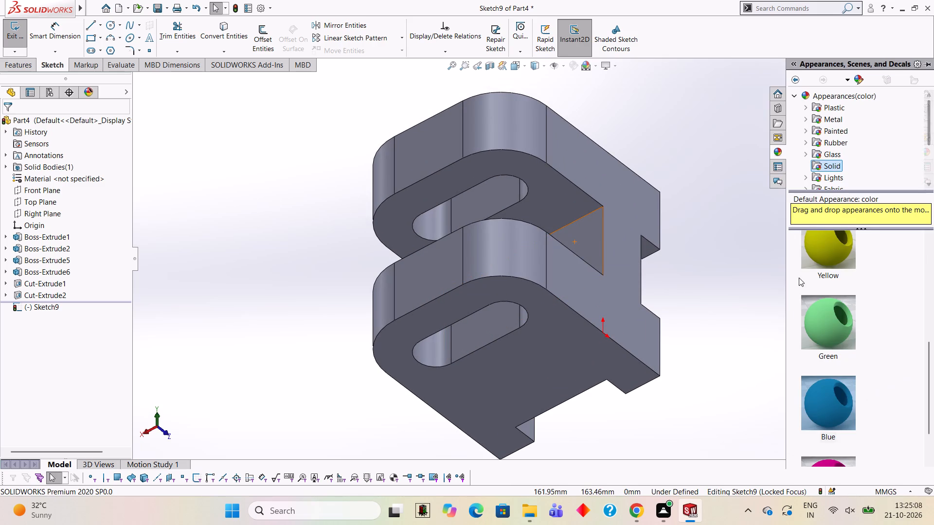
scroll(845, 315, "down", 2)
left_click_drag(836, 419, 676, 386)
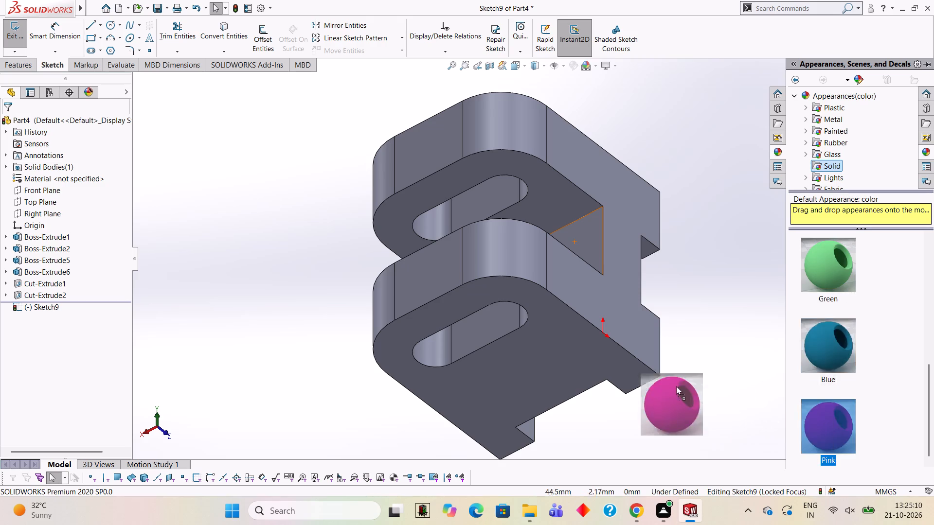
left_click_drag(676, 386, 560, 255)
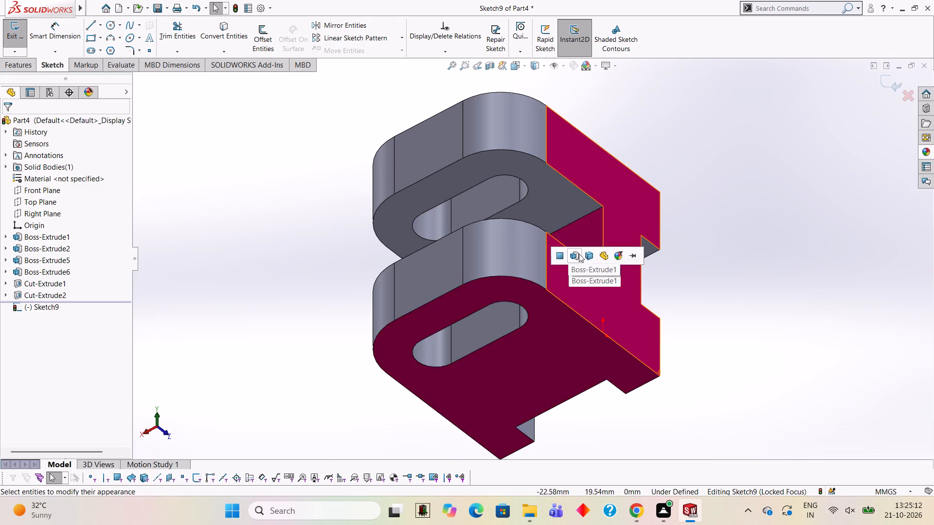
left_click(589, 259)
Apply the solid Green appearance to the slot cut feature in both arms.
scroll(478, 338, "down", 1)
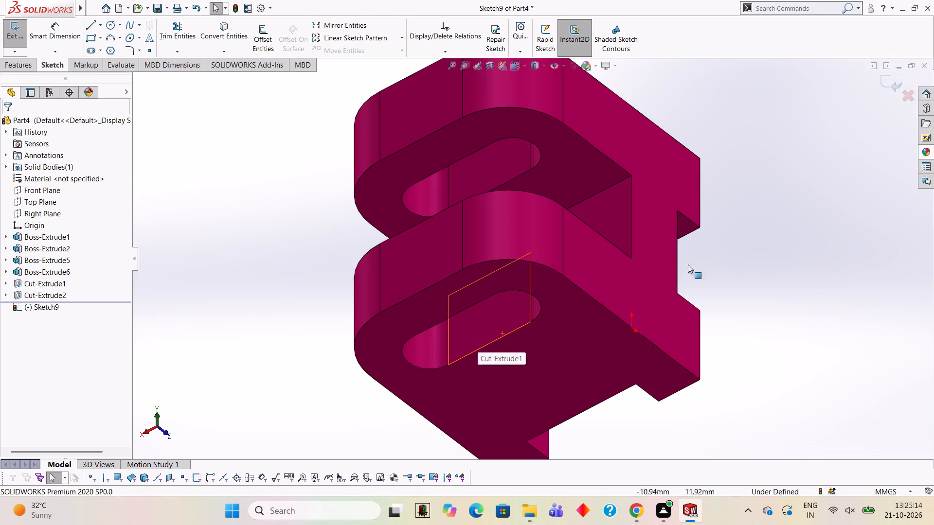
left_click(925, 154)
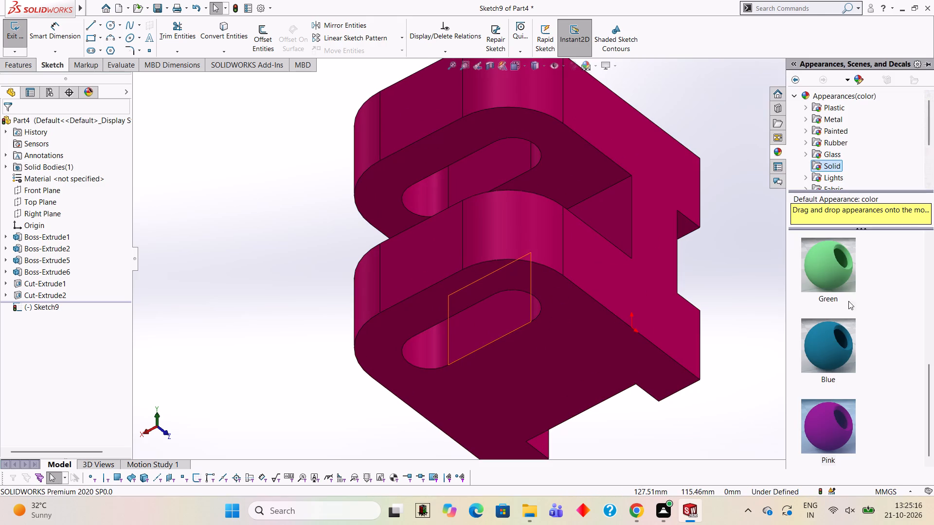
left_click_drag(828, 266, 430, 352)
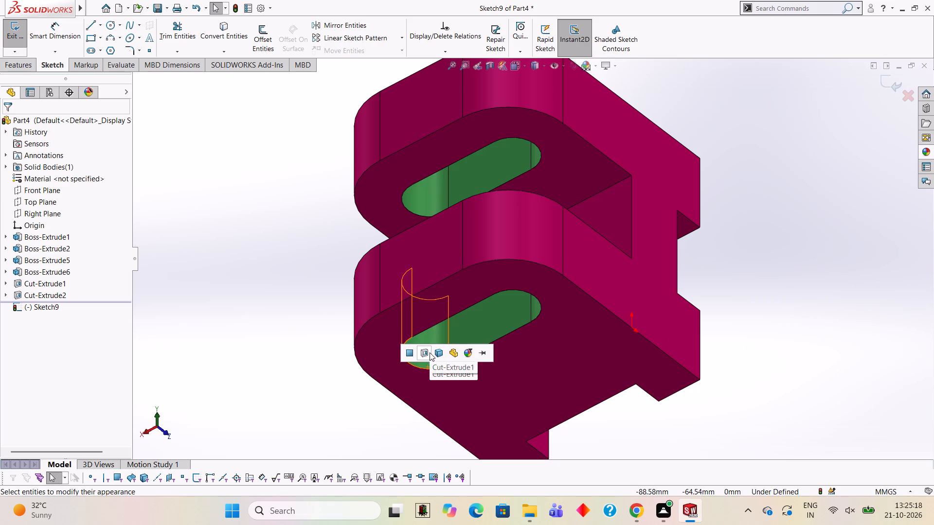
left_click(430, 352)
scroll(583, 304, "up", 2)
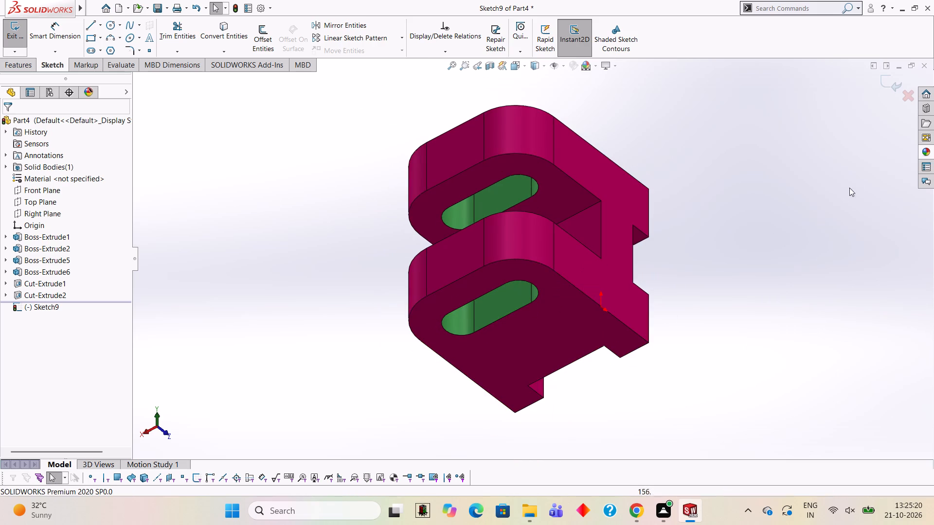
Apply the solid Yellow appearance to the Cut-Extrude2 feature that forms the rounded corners of both arms.
left_click(923, 149)
scroll(806, 306, "down", 2)
scroll(819, 332, "up", 1)
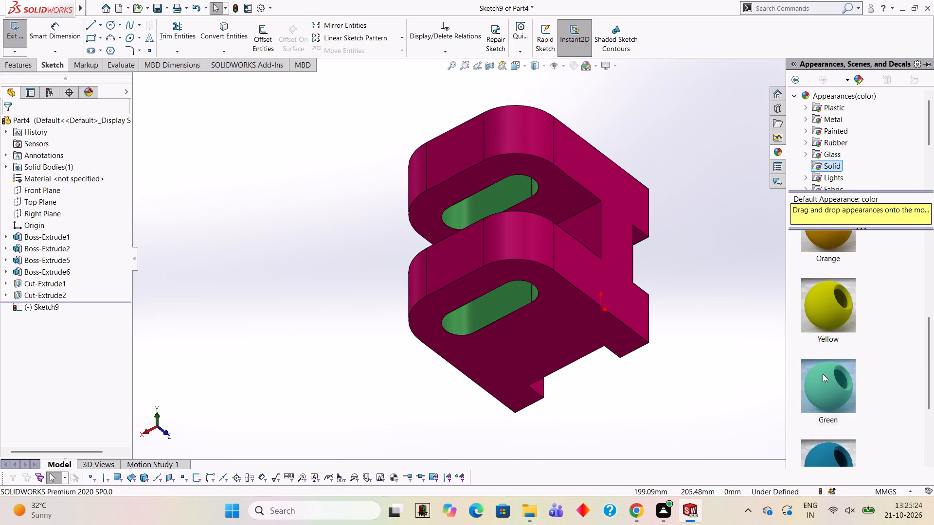
scroll(823, 366, "up", 2)
scroll(823, 357, "down", 2)
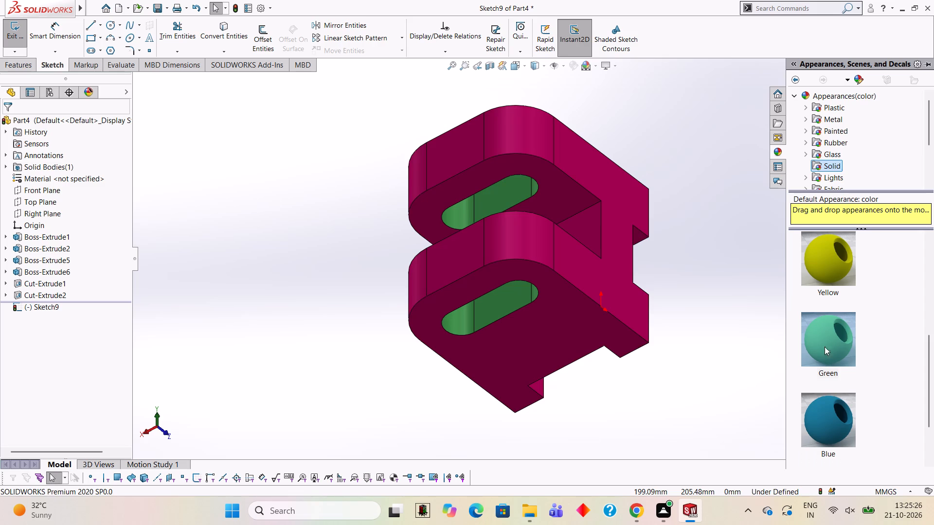
left_click_drag(827, 269, 507, 245)
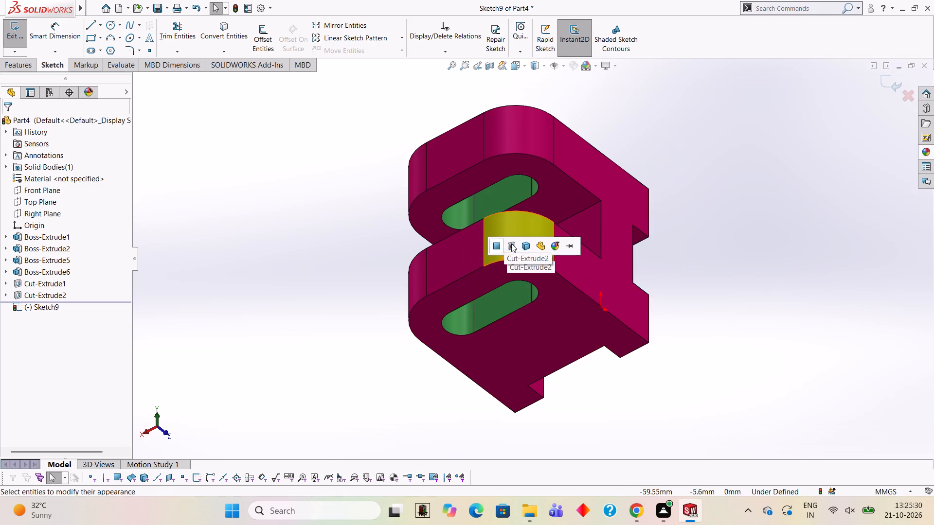
left_click(513, 243)
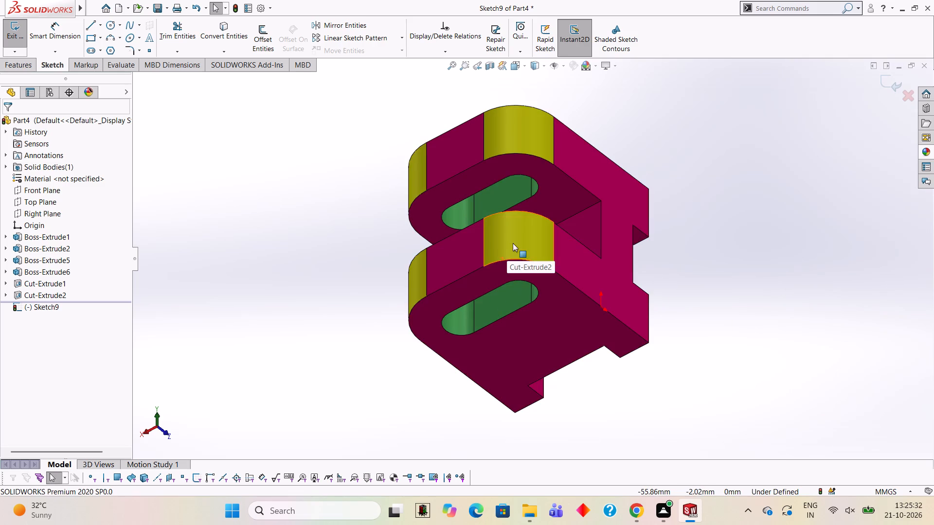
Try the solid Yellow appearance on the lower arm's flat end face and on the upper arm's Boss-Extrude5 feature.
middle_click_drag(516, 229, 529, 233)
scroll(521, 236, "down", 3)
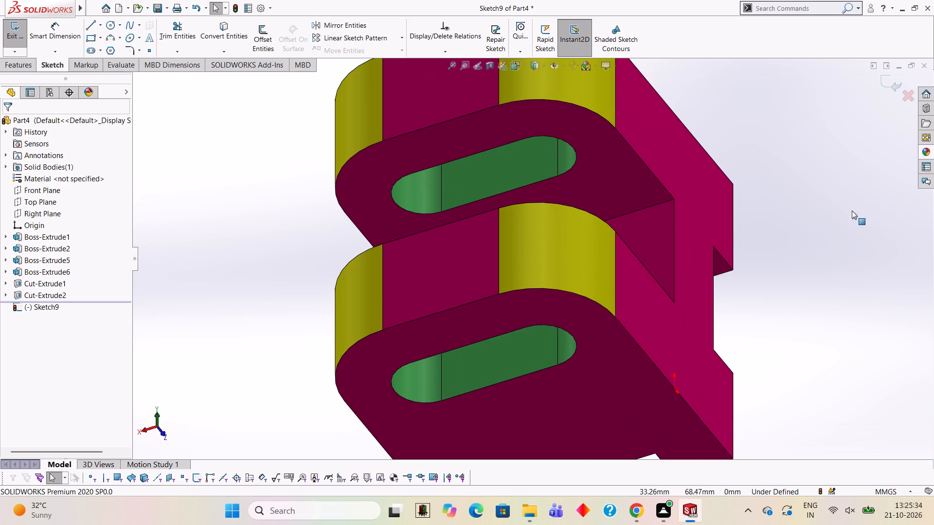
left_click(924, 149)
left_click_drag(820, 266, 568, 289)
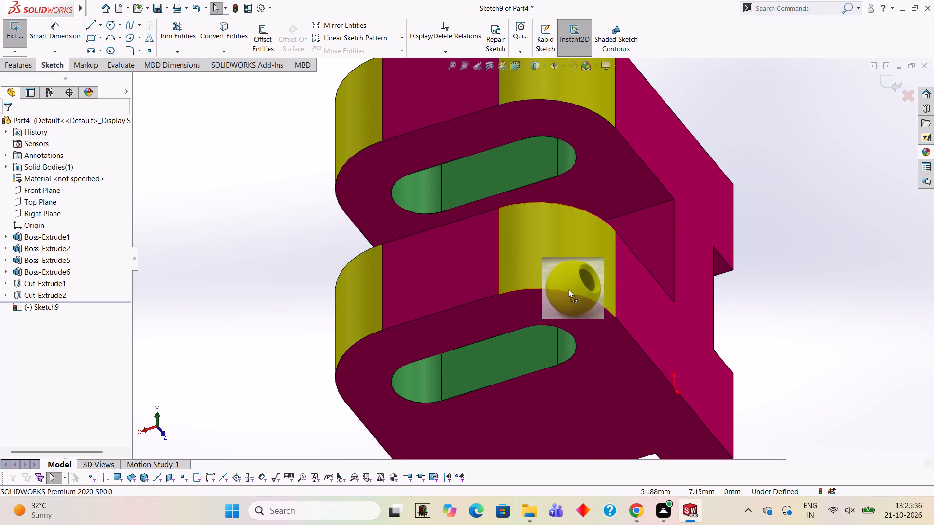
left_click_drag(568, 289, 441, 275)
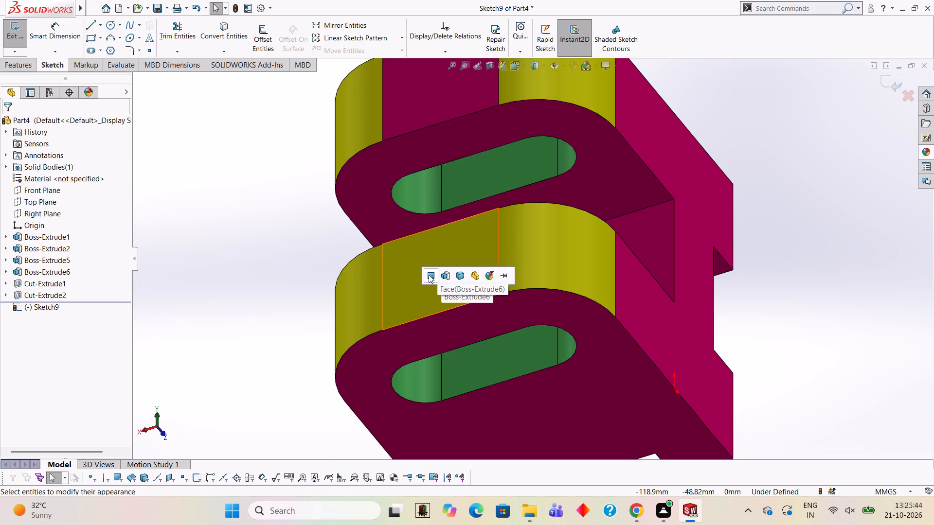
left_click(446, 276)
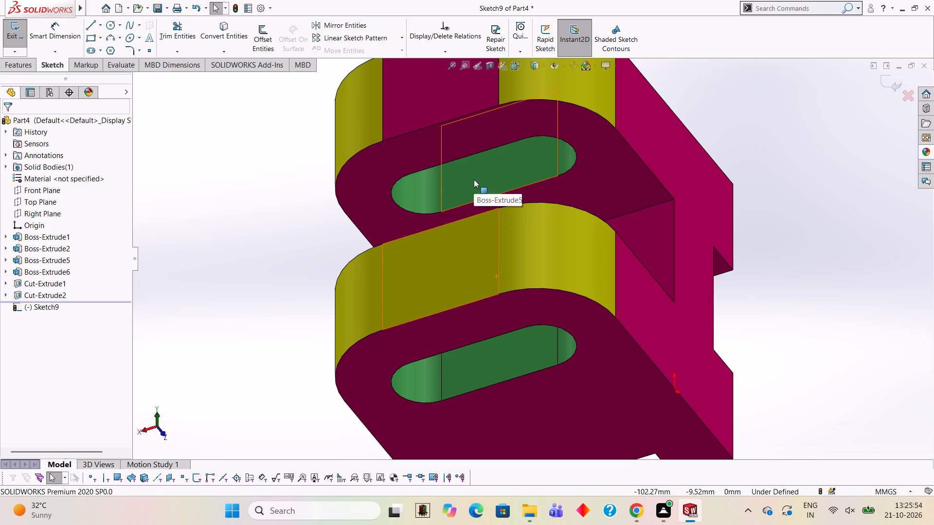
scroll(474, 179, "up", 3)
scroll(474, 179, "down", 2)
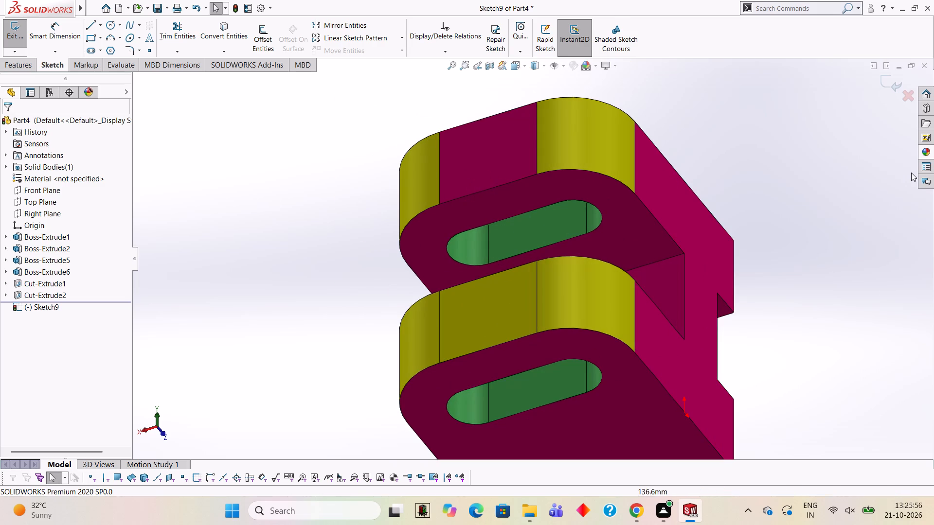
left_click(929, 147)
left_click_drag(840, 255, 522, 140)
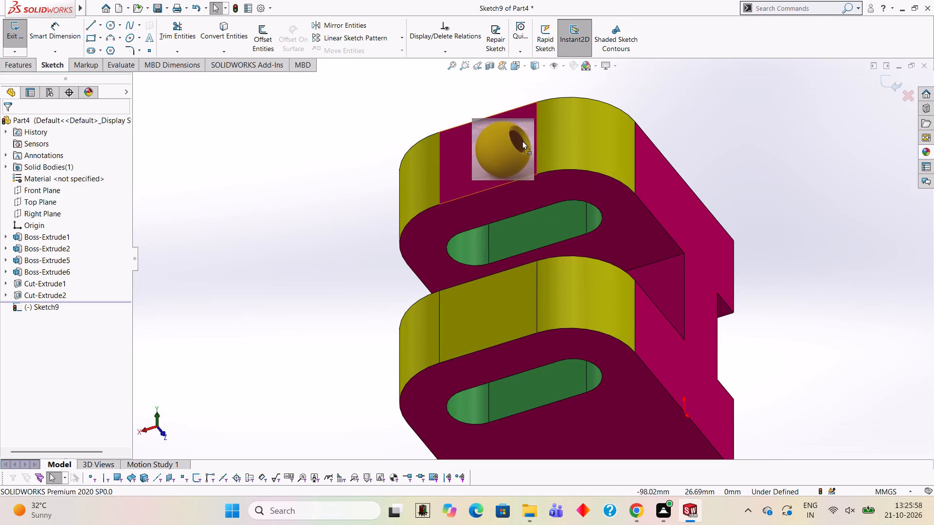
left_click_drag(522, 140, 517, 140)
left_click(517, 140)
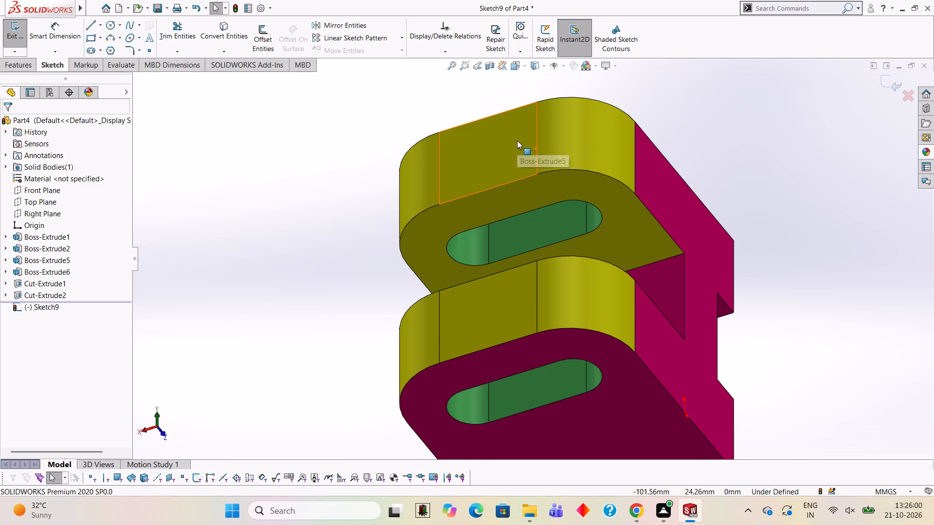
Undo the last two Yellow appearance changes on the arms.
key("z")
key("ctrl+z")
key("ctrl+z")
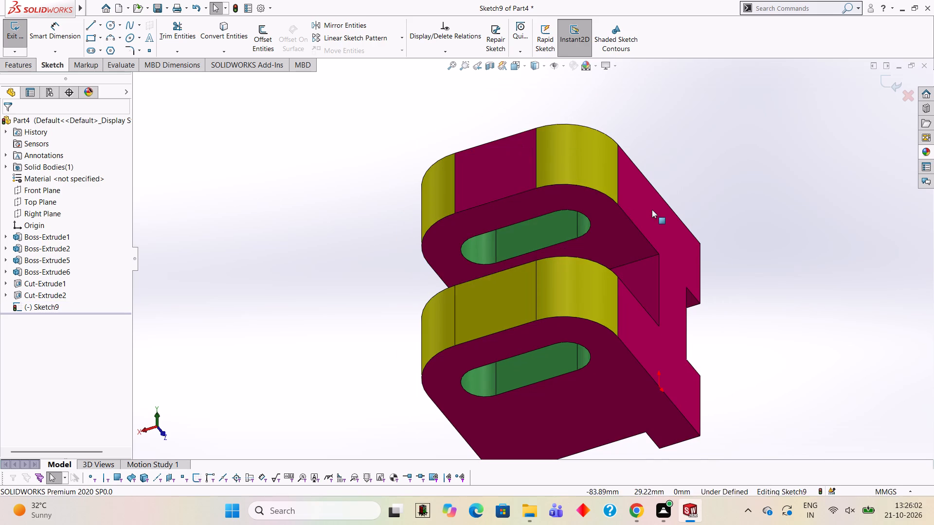
Apply the solid Yellow appearance to only the flat end face between the rounded corners on each arm, upper and lower.
key("ctrl+8")
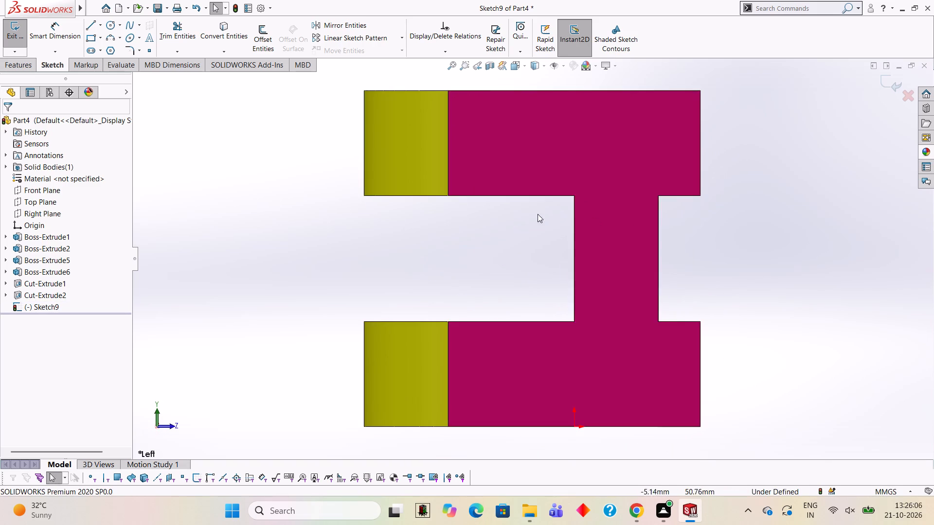
middle_click_drag(536, 219, 585, 156)
middle_click_drag(499, 214, 511, 184)
scroll(511, 184, "down", 4)
scroll(523, 177, "up", 5)
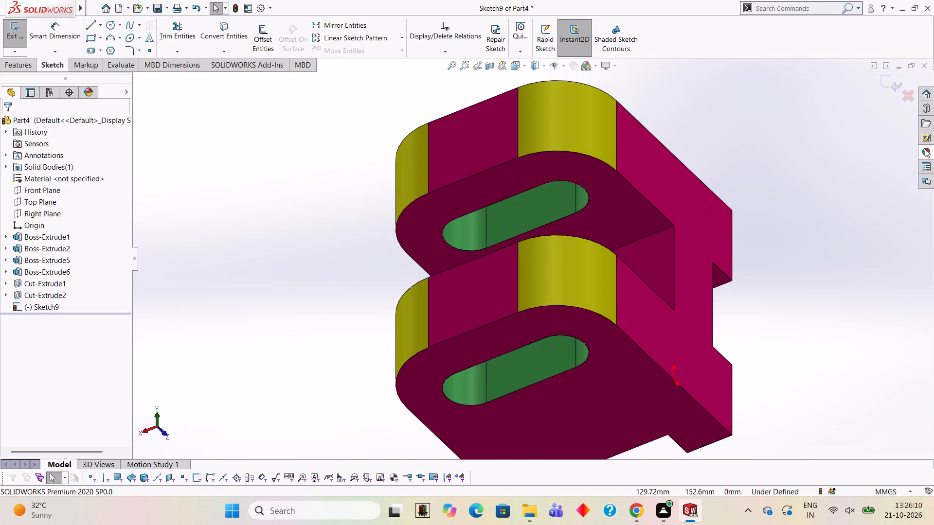
left_click(925, 149)
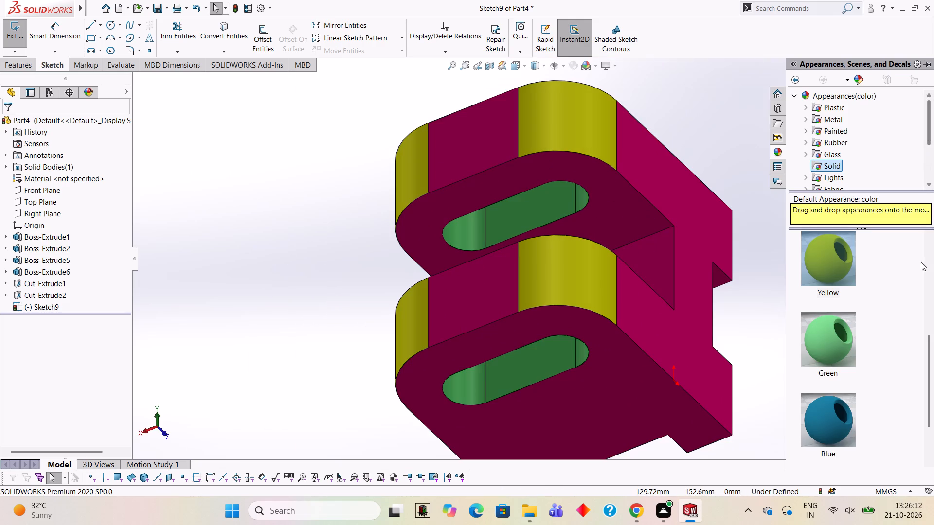
left_click_drag(820, 259, 391, 125)
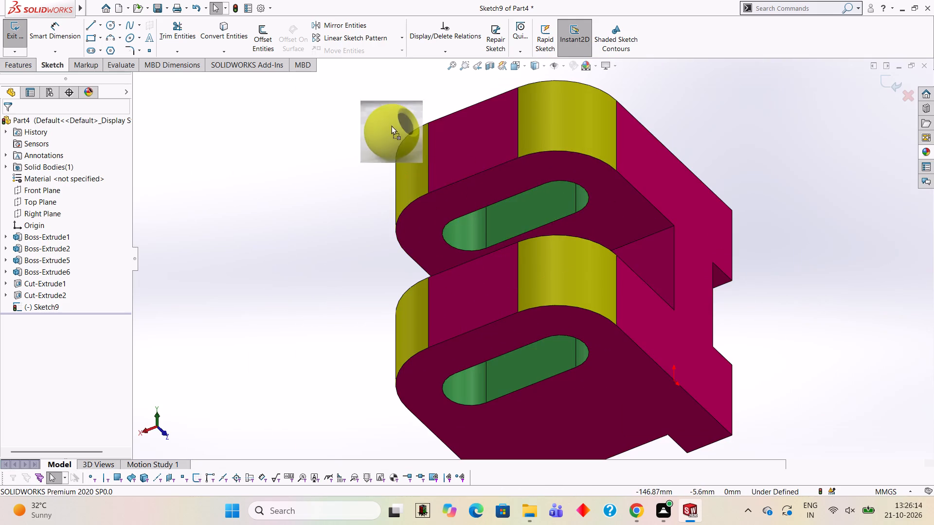
left_click_drag(391, 125, 468, 139)
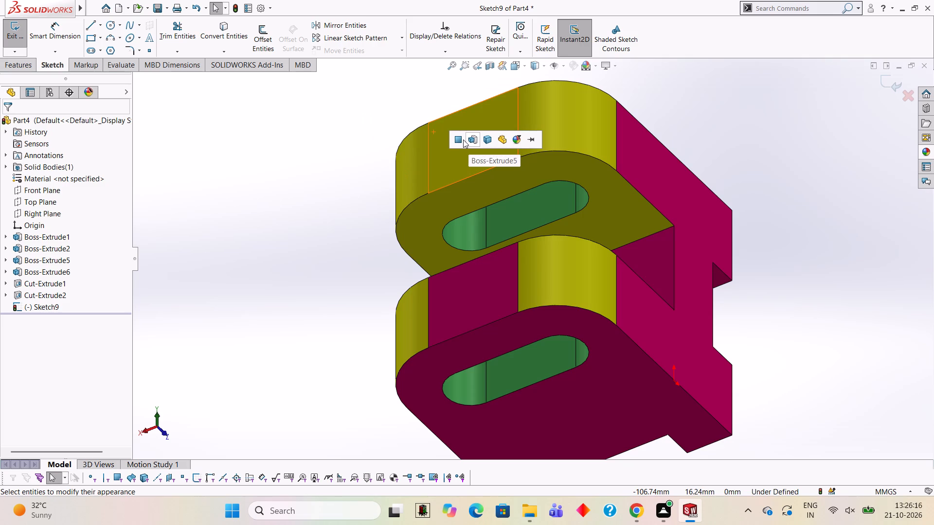
left_click(463, 140)
left_click(924, 152)
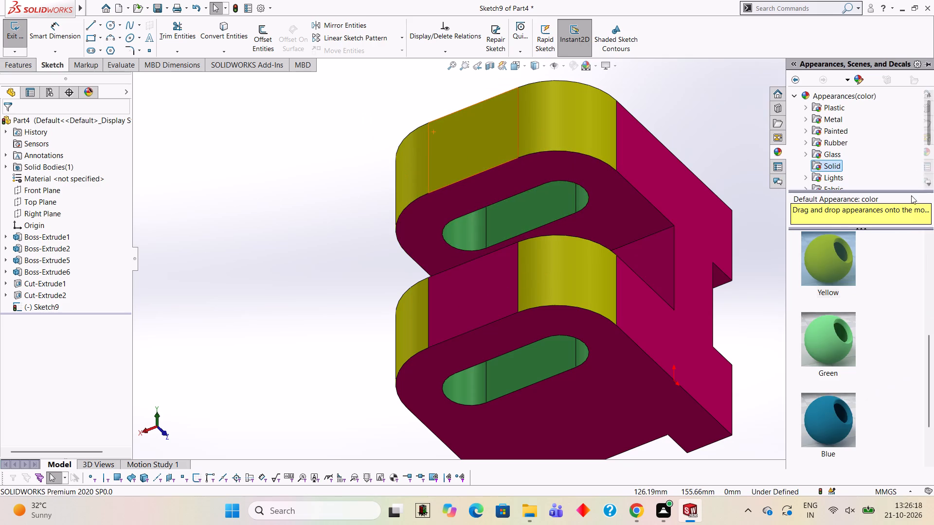
left_click_drag(834, 269, 489, 296)
left_click(487, 295)
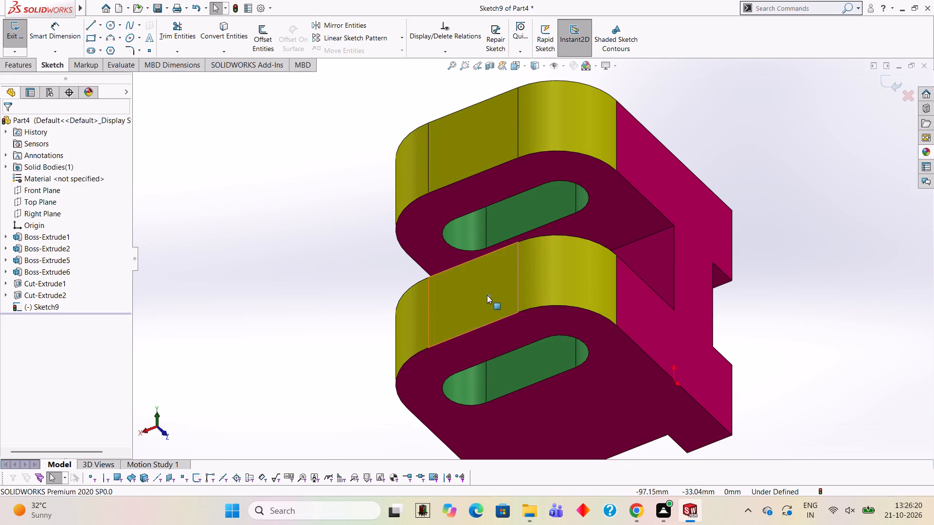
Apply the solid Blue appearance to the inner block face between the two arms, as a face colour only.
scroll(651, 270, "up", 2)
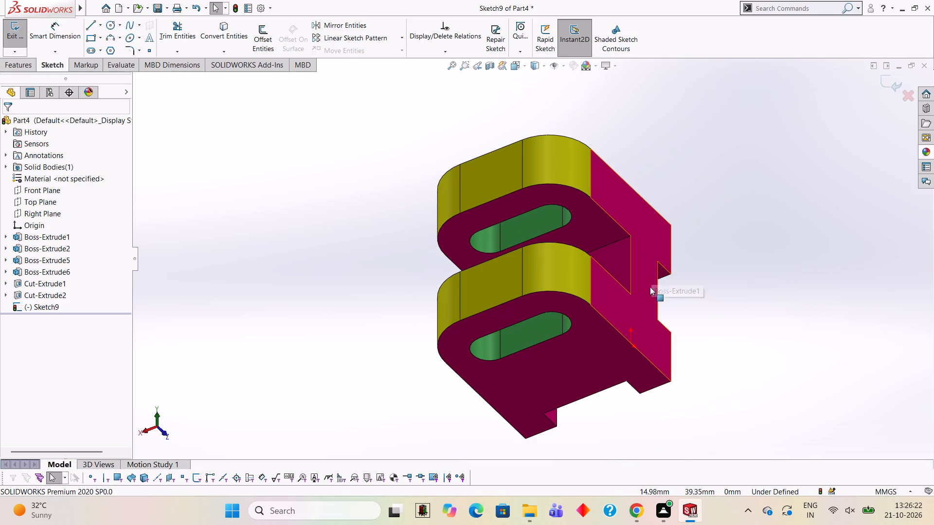
scroll(610, 257, "up", 1)
middle_click_drag(612, 258, 642, 275)
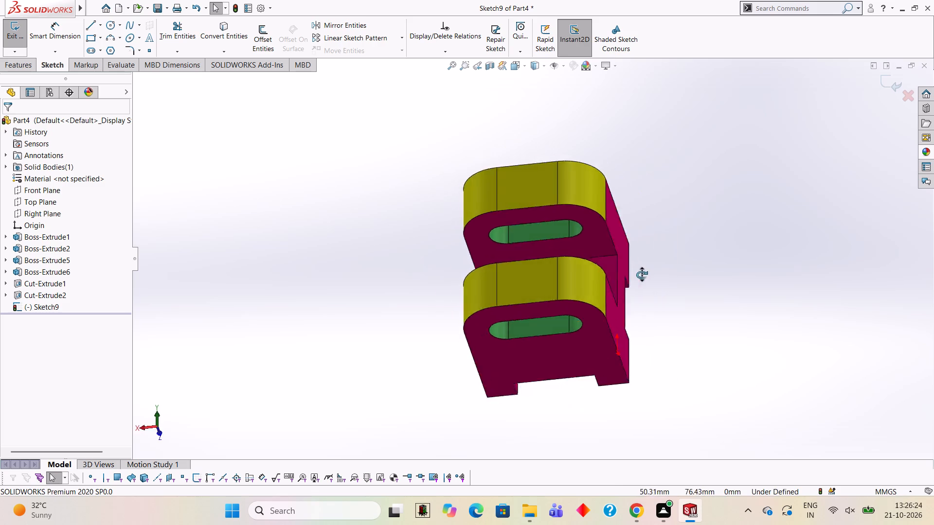
middle_click_drag(642, 275, 581, 286)
scroll(583, 242, "down", 3)
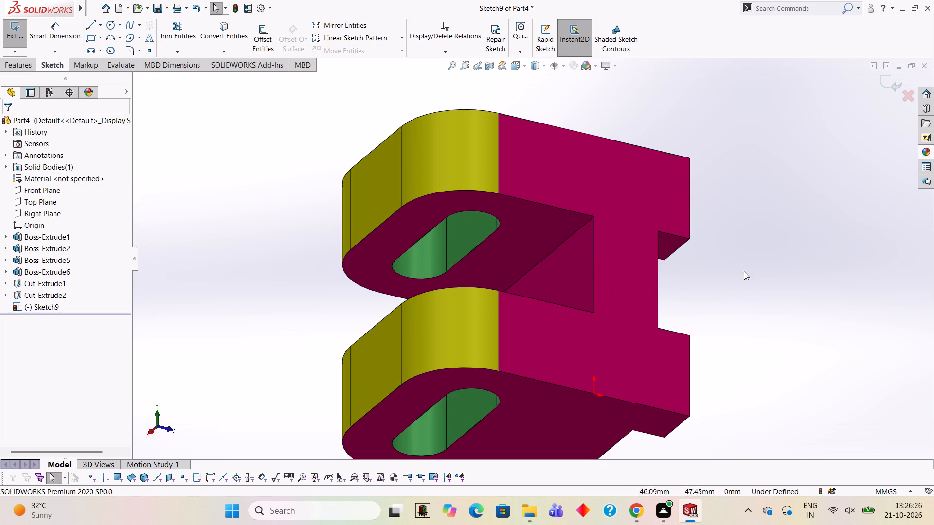
left_click(926, 156)
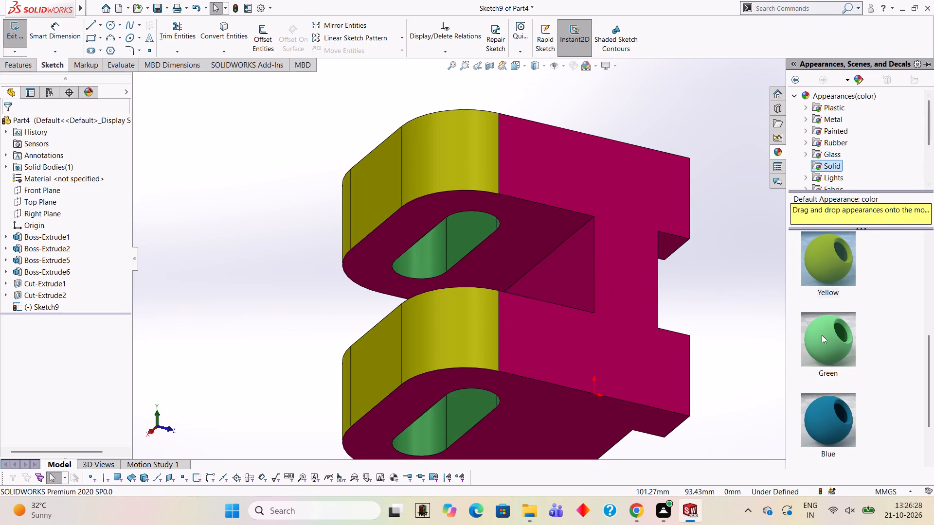
left_click_drag(838, 417, 575, 262)
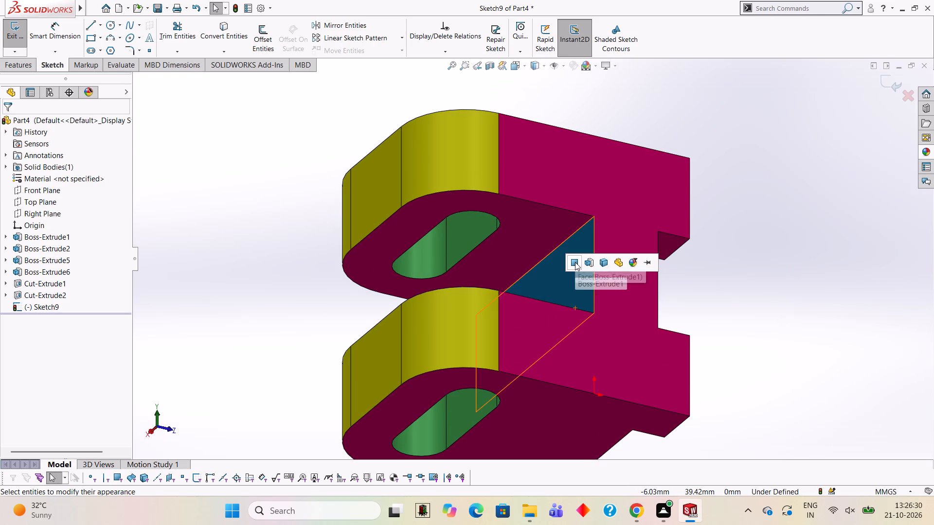
left_click(575, 262)
Start saving the part so that the empty sketch is discarded, and cancel the Save As dialog.
scroll(577, 262, "up", 5)
middle_click_drag(581, 264, 604, 268)
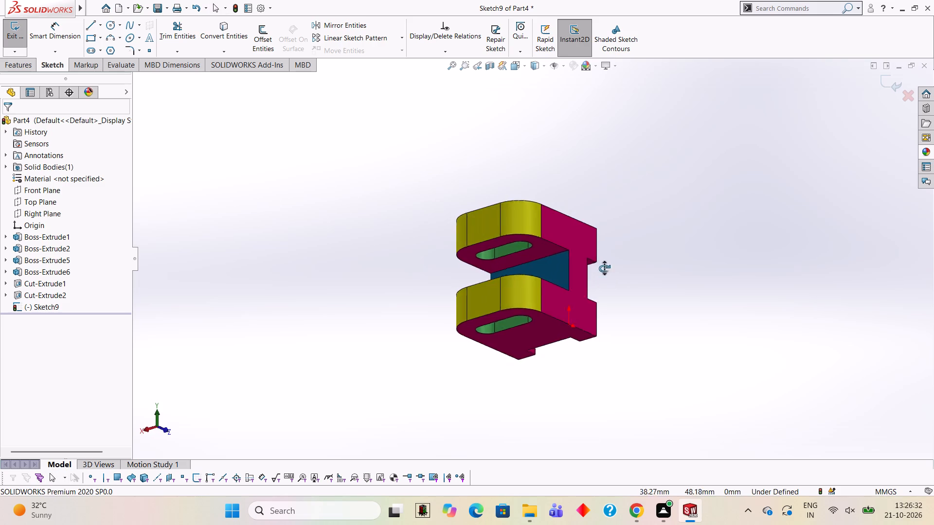
middle_click_drag(604, 268, 573, 238)
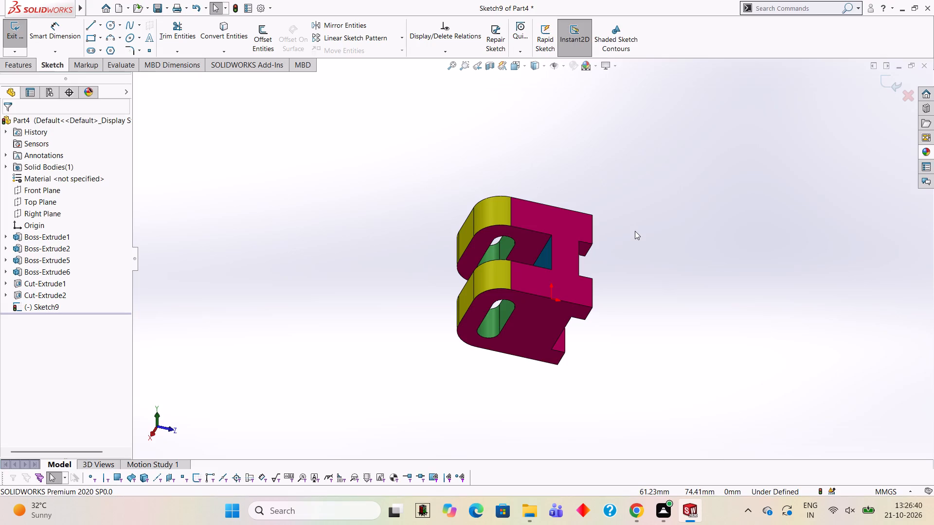
key("ctrl+s")
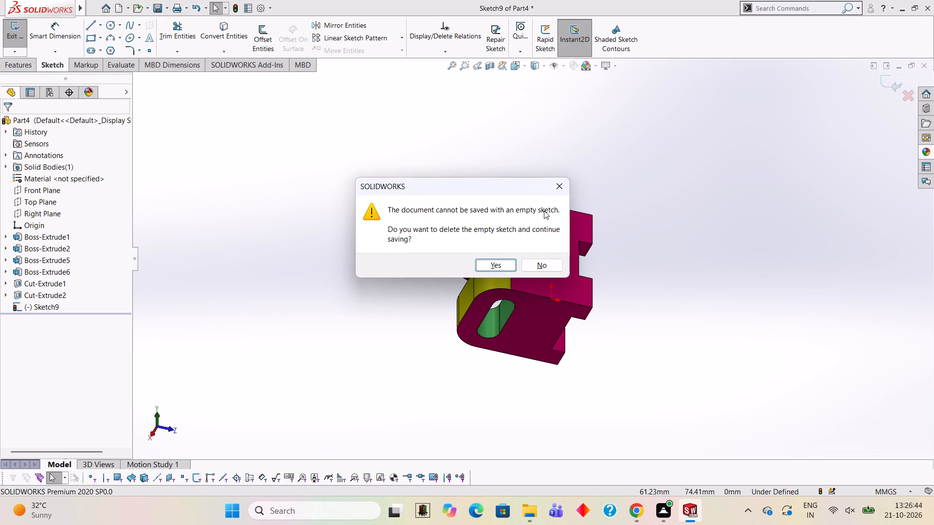
left_click(552, 186)
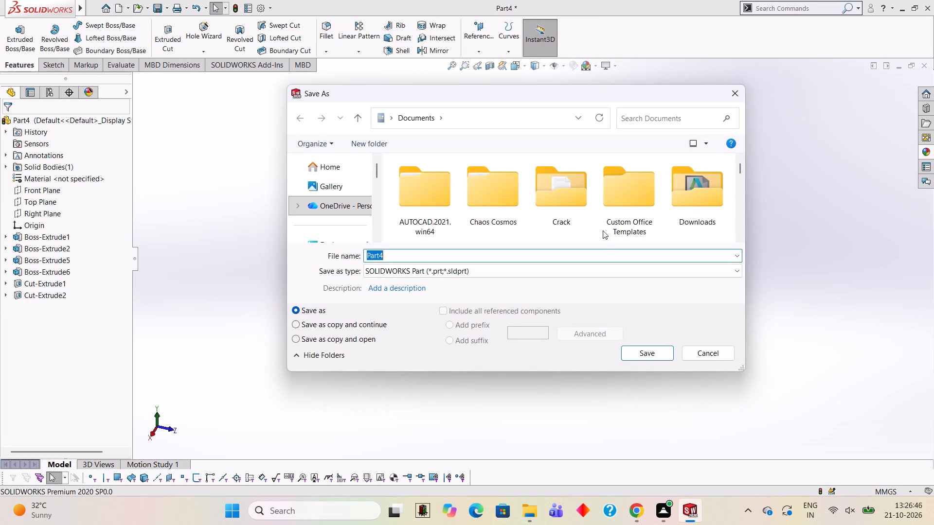
left_click(765, 117)
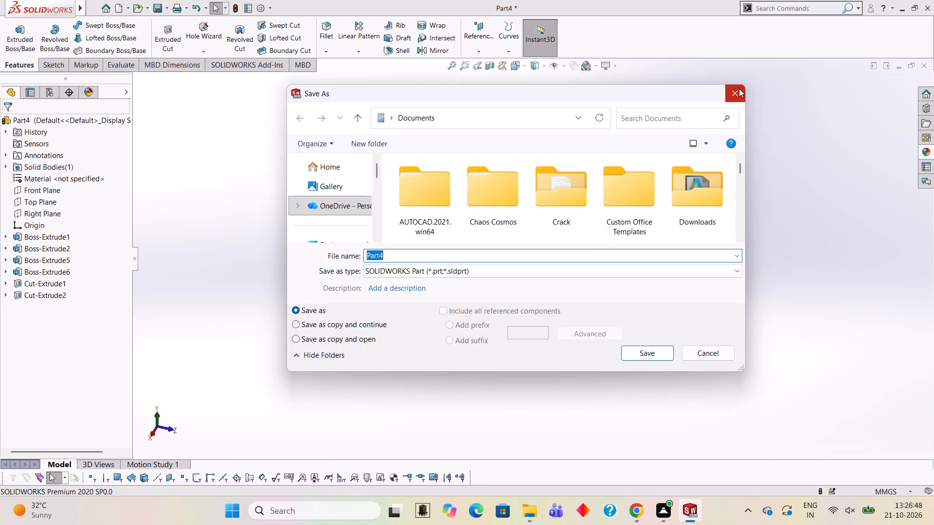
left_click(739, 88)
Save the part in the Documents folder under the name H BLOCK, rebuilding the document before saving.
middle_click_drag(652, 190, 686, 182)
scroll(647, 226, "down", 1)
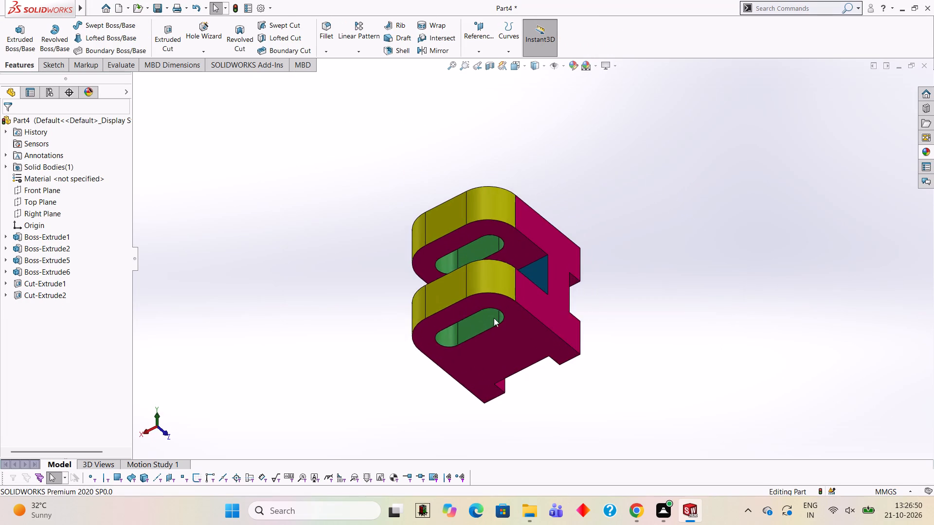
scroll(490, 313, "up", 4)
scroll(518, 278, "down", 2)
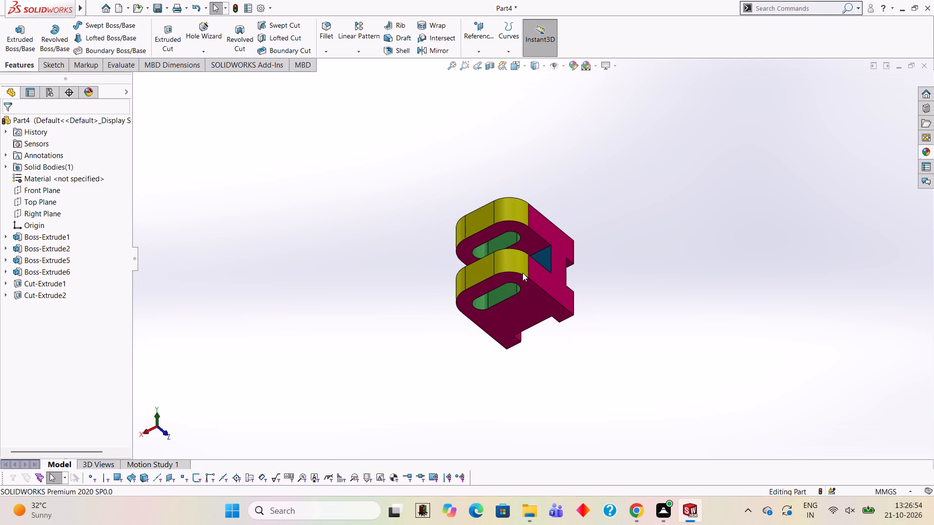
key("ctrl+s")
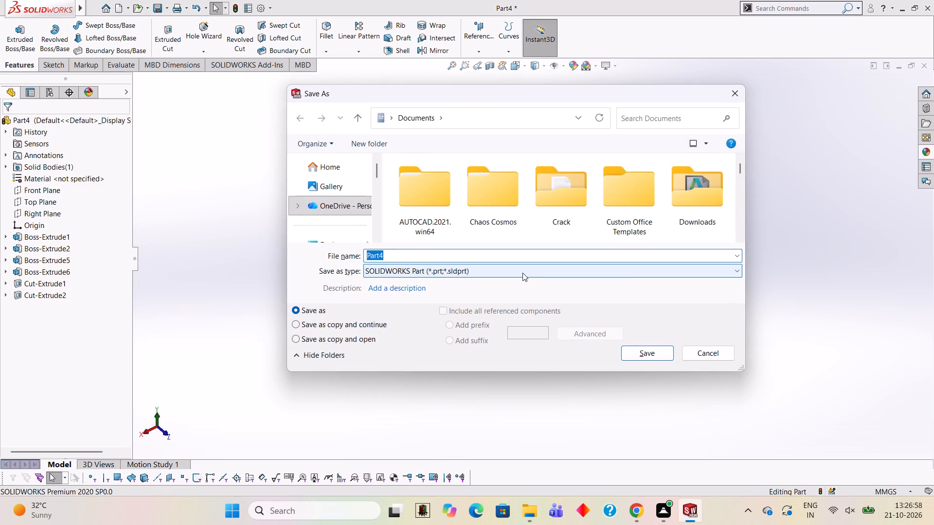
type("h")
key("space")
key("BackSpace")
key("BackSpace")
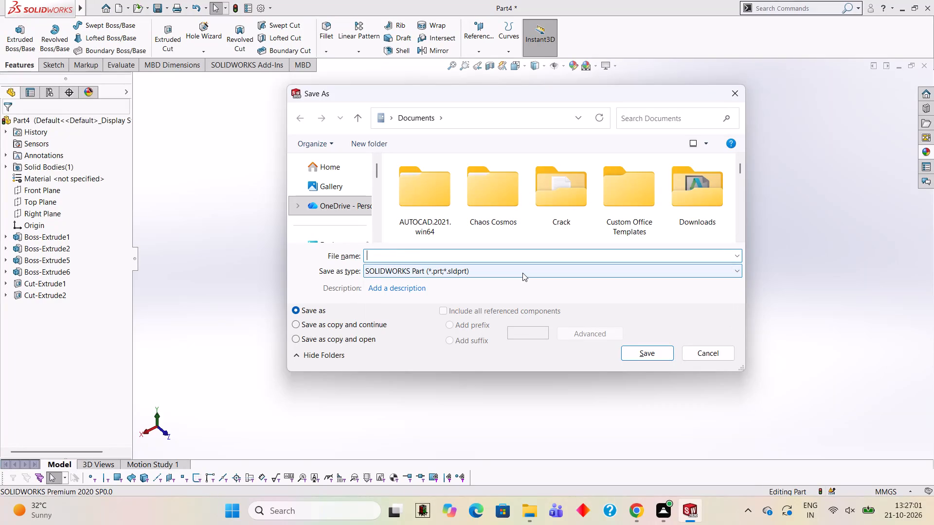
type("H")
key("space")
type("BLOCK")
key("space")
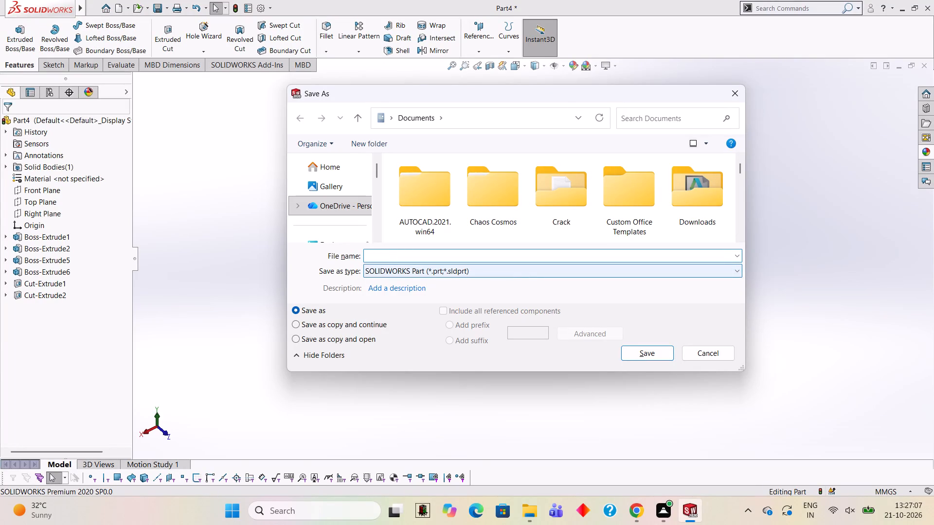
key("Return")
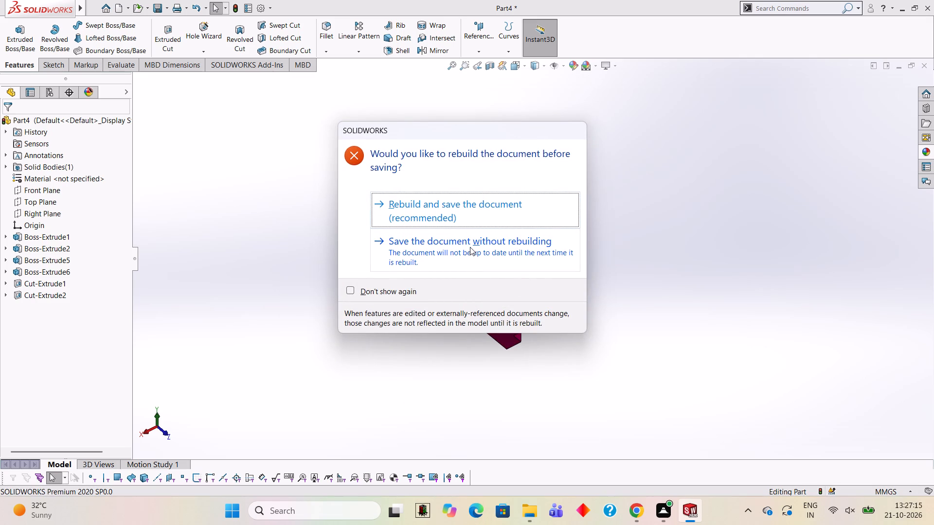
left_click(459, 216)
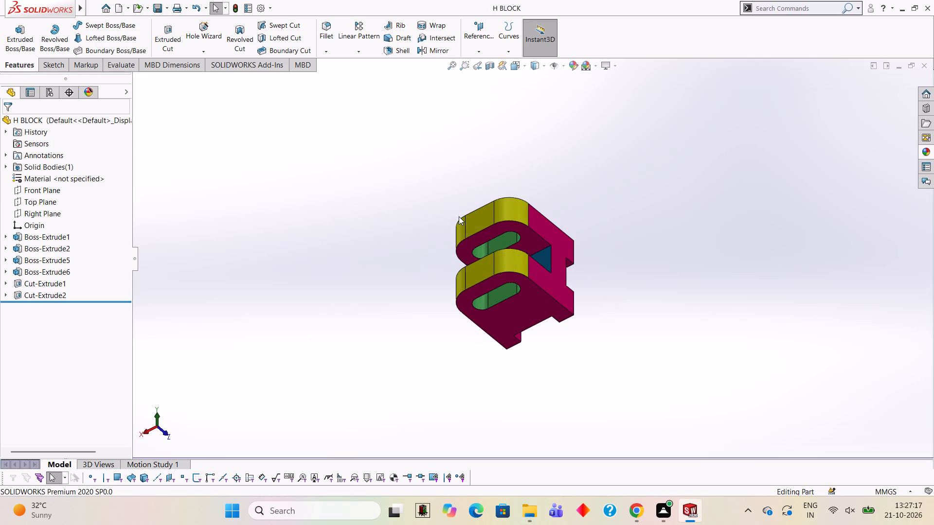
Save the H BLOCK part also in Adobe Portable Document Format (*.pdf) in the Documents folder, keeping its name.
middle_click_drag(503, 228, 543, 194)
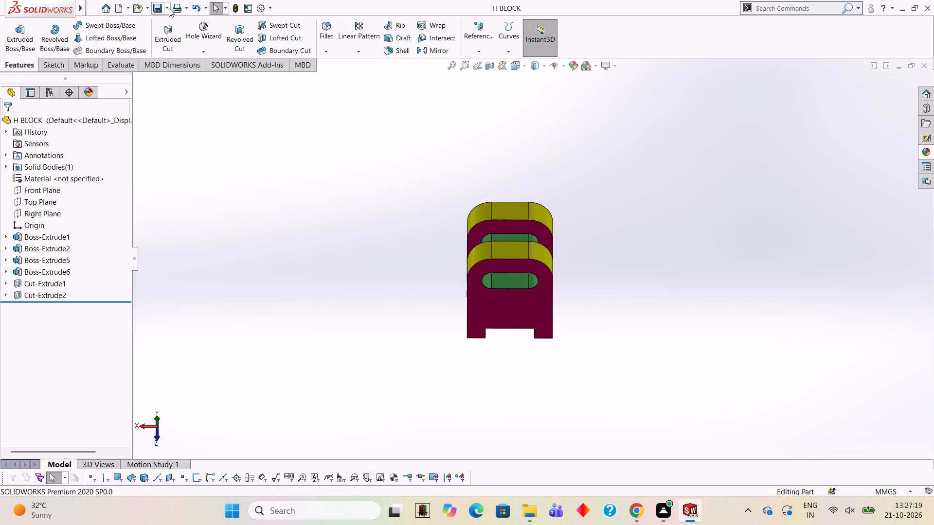
left_click(165, 8)
left_click(172, 32)
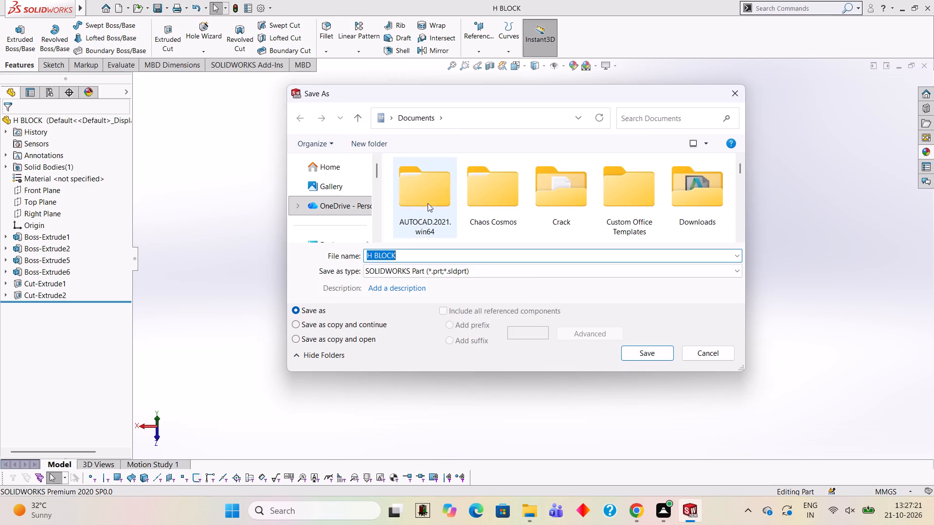
left_click(528, 270)
left_click(504, 73)
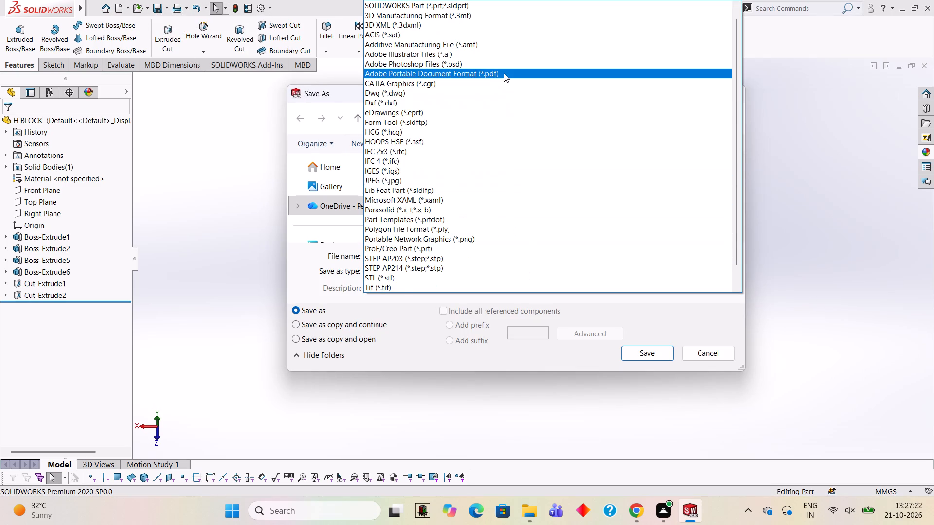
left_click(662, 378)
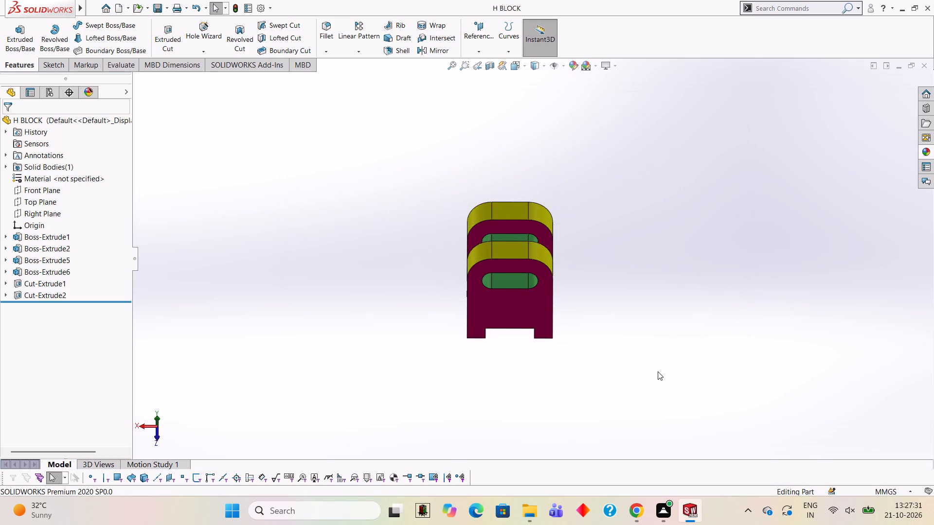
Examine the finished coloured block from several sides and at closer range.
middle_click_drag(585, 272, 675, 331)
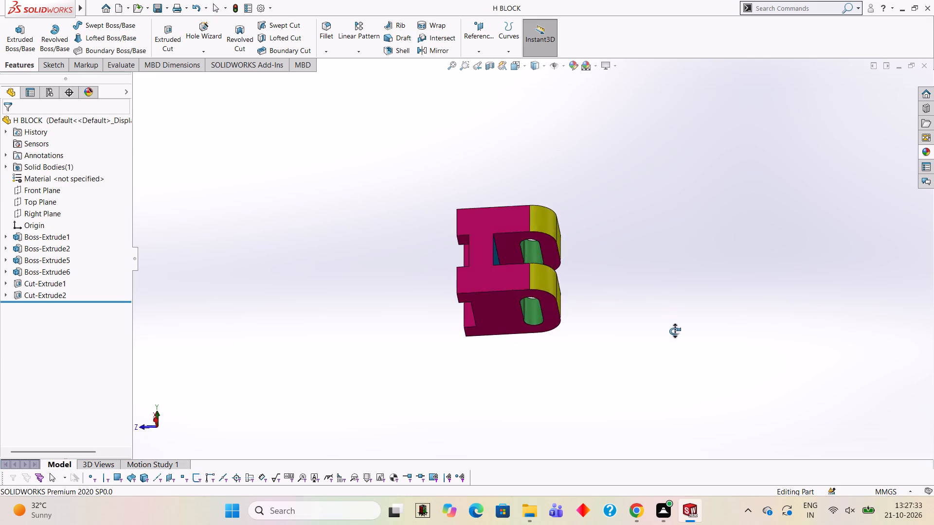
middle_click_drag(675, 331, 497, 366)
scroll(452, 301, "down", 1)
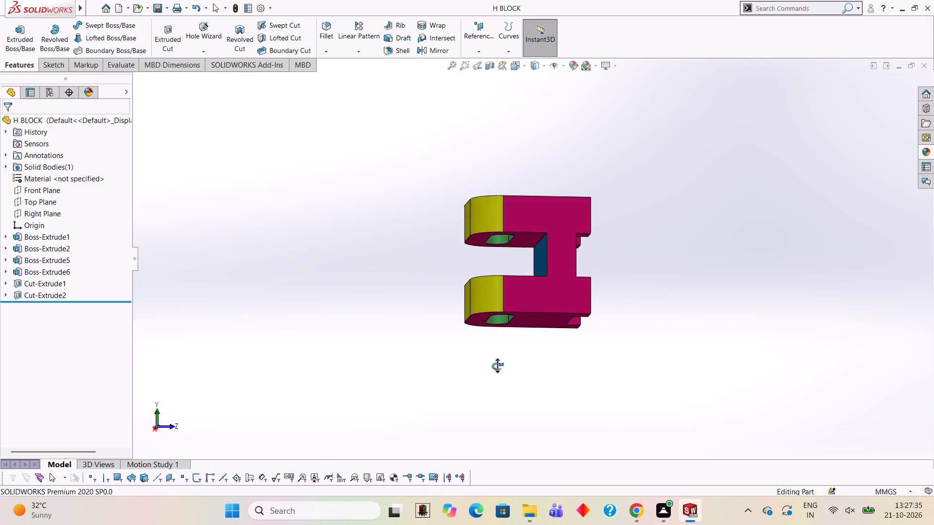
middle_click_drag(497, 366, 539, 269)
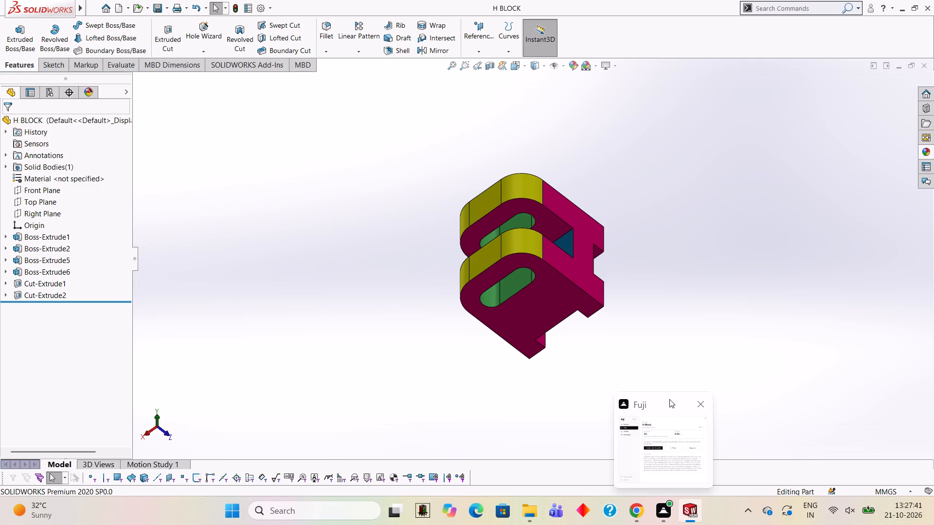
scroll(582, 276, "down", 2)
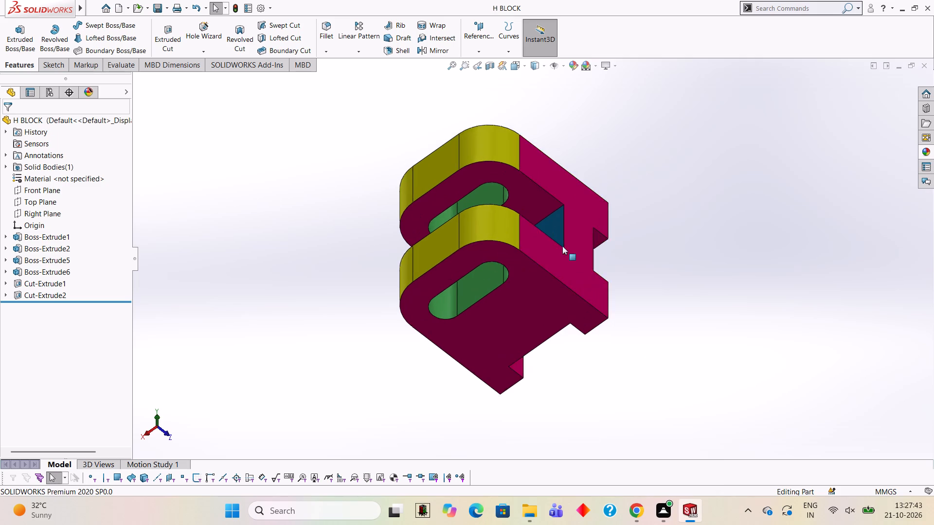
scroll(531, 221, "up", 2)
scroll(531, 221, "down", 2)
scroll(508, 268, "down", 1)
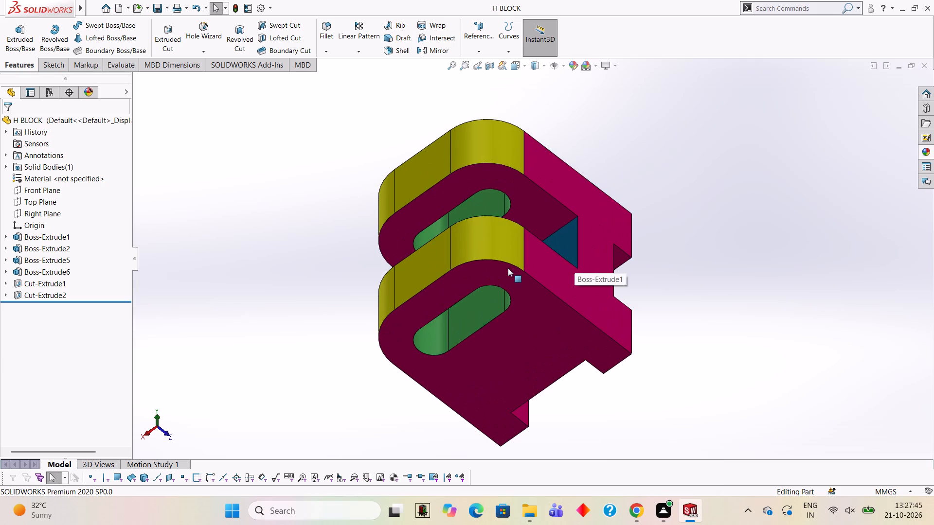
scroll(508, 268, "up", 1)
scroll(508, 268, "down", 1)
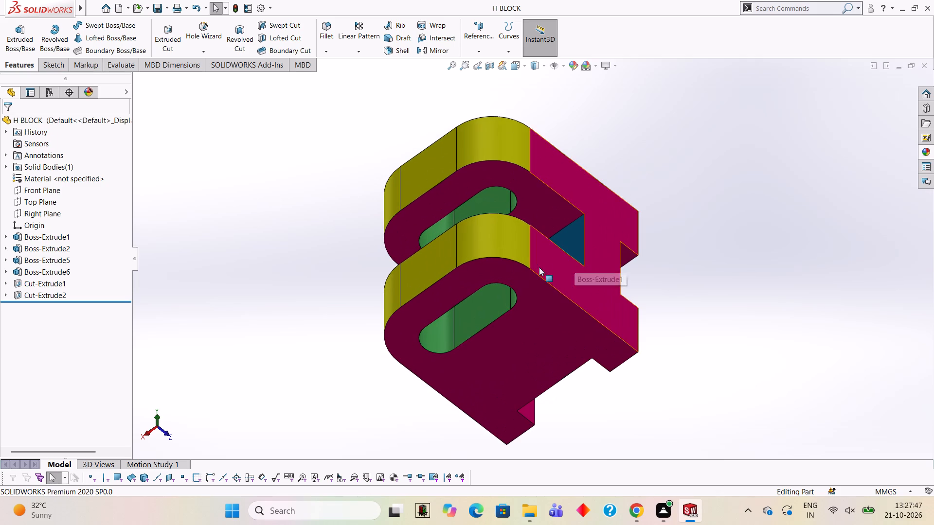